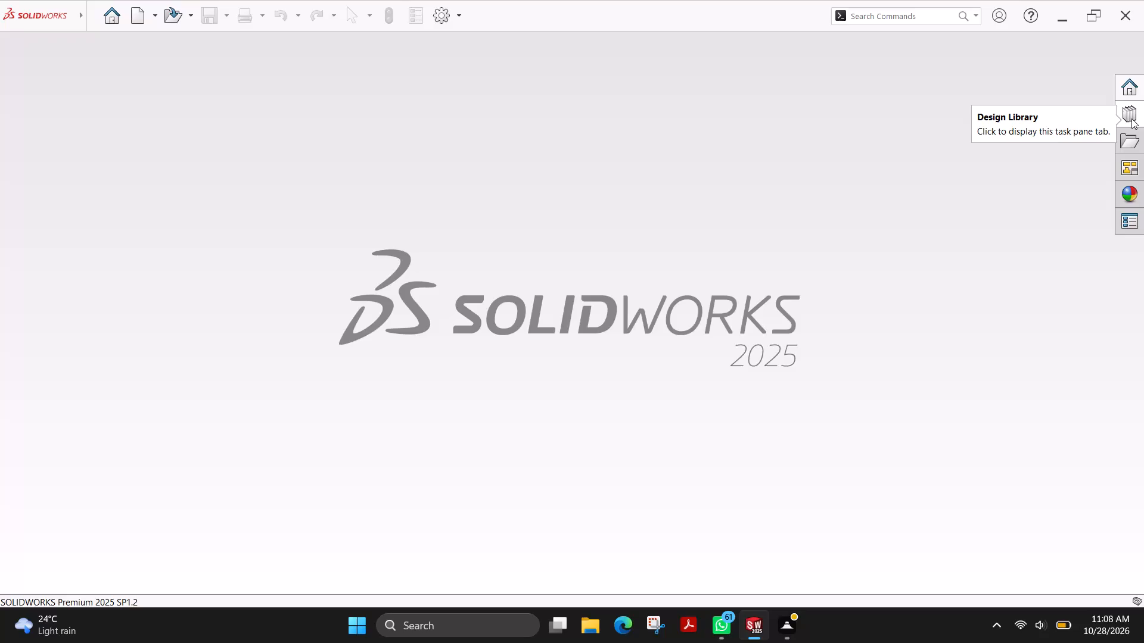
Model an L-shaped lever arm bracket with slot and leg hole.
Create a new part document and start a sketch on the Front Plane.
click(137, 18)
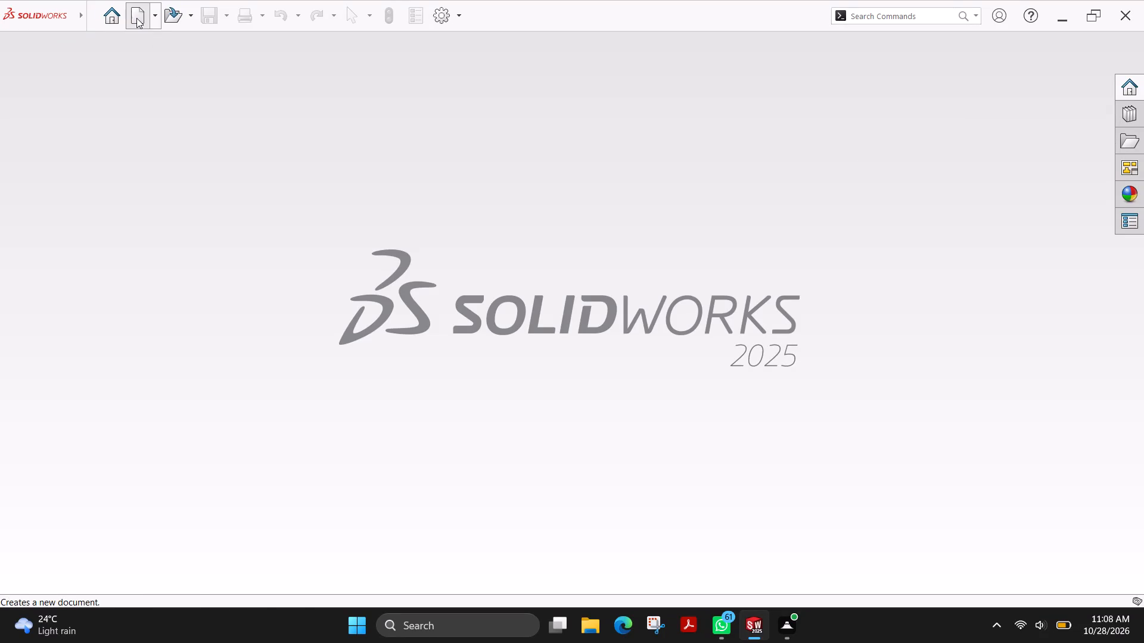
click(485, 463)
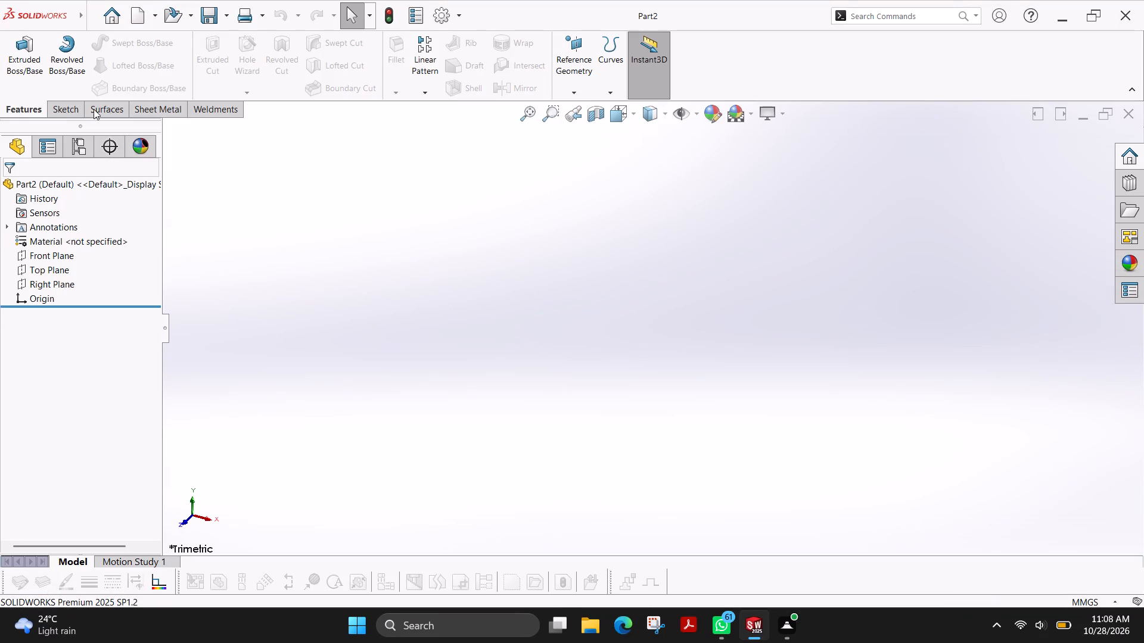
click(64, 105)
click(23, 64)
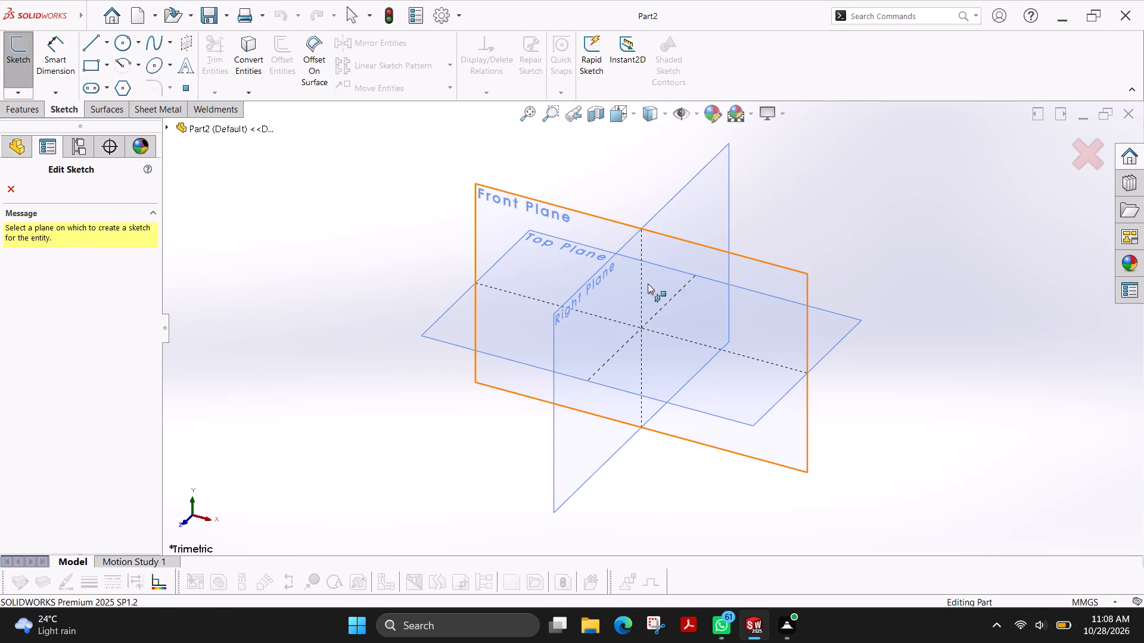
click(498, 218)
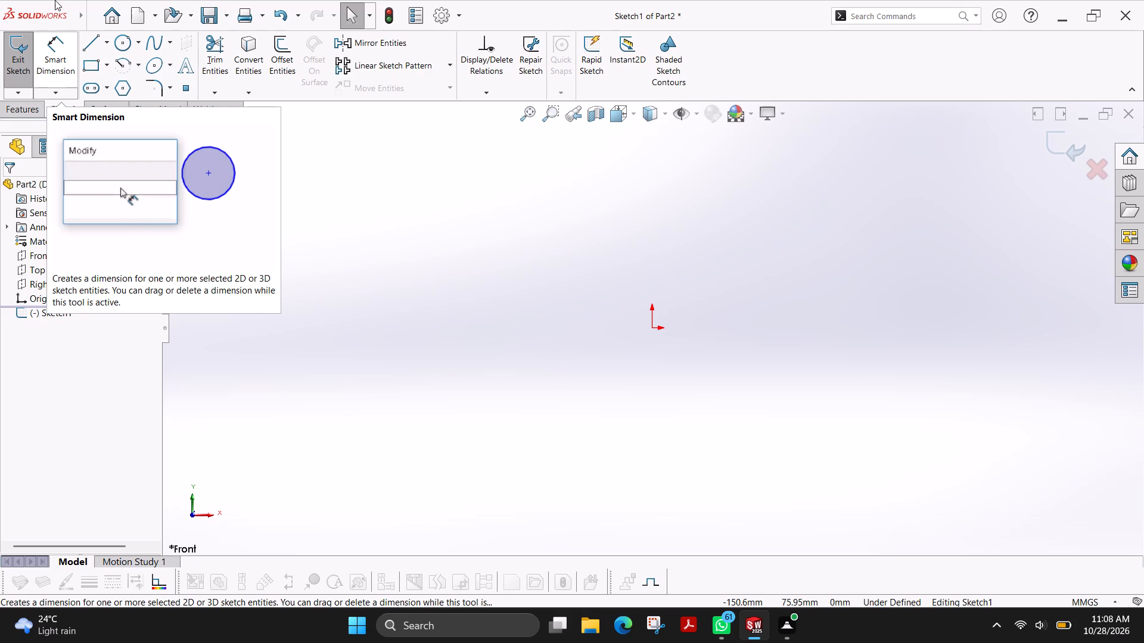
Sketch two concentric circles centred on the origin, about 14.5 mm and 32 mm in diameter.
click(122, 40)
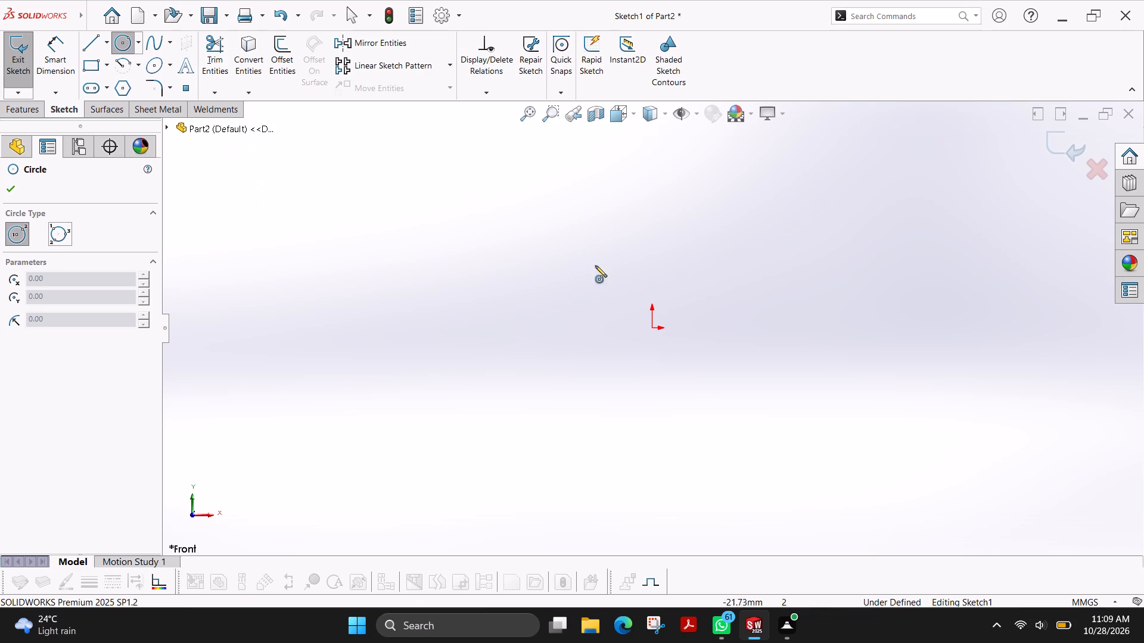
click(652, 329)
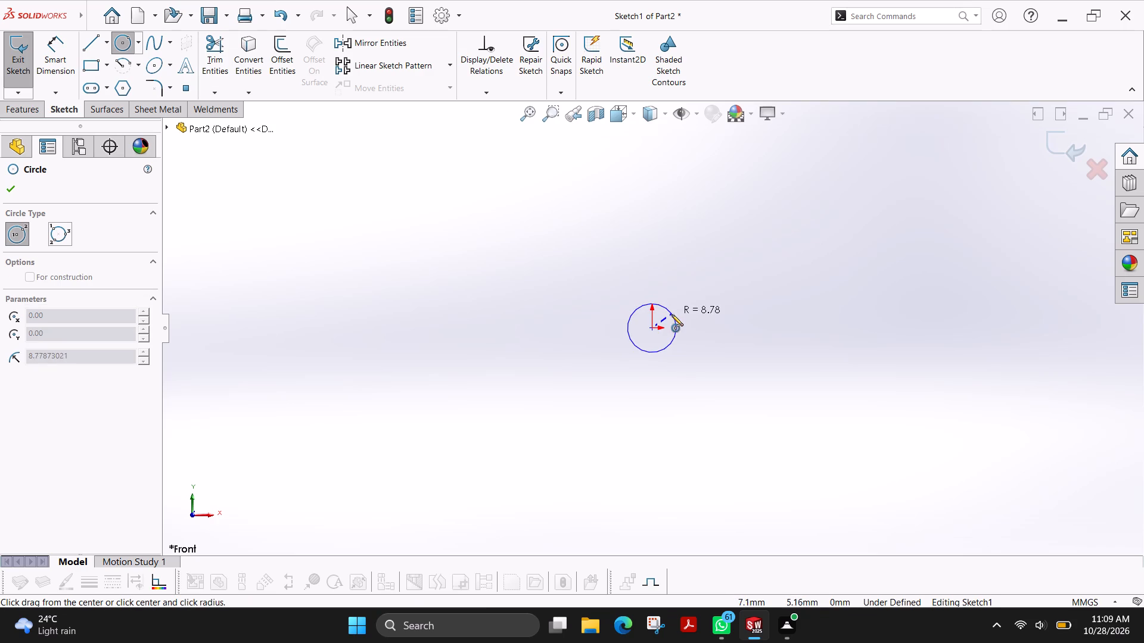
click(669, 318)
click(652, 329)
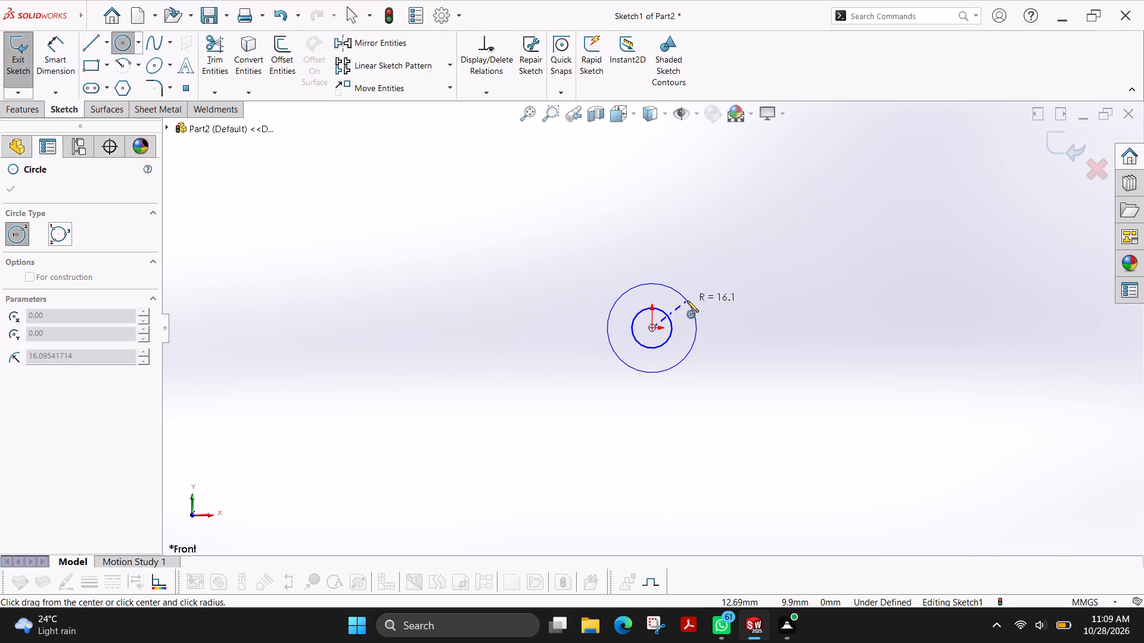
click(687, 301)
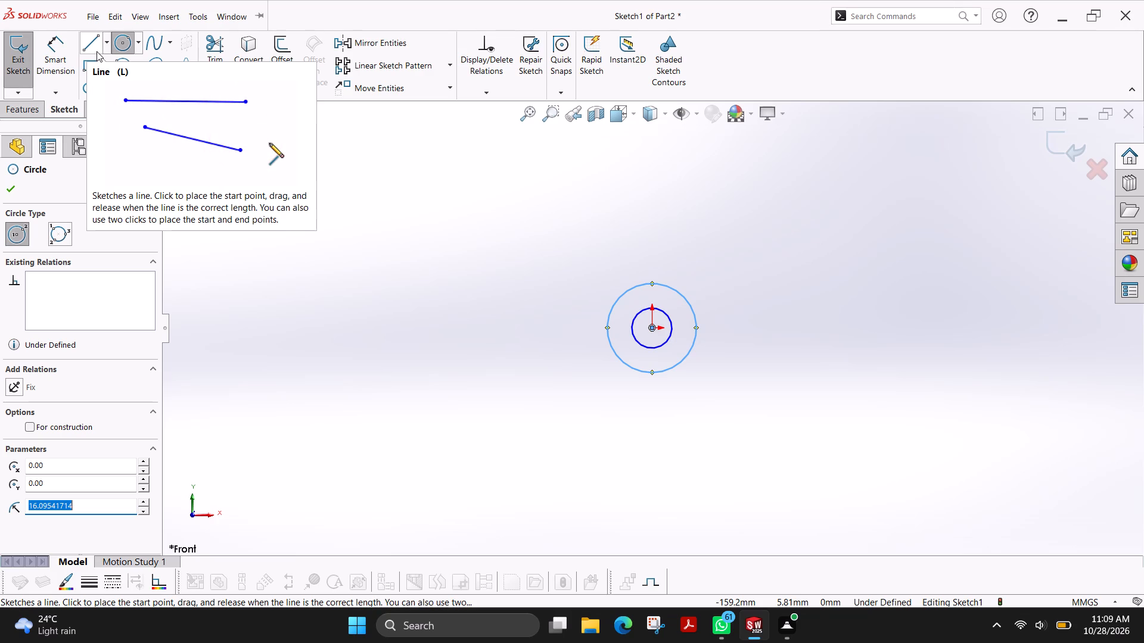
Sketch a closed L-shaped outline enclosing the circles: left midpoint line about 73 mm, right edge about 193 mm, downward leg about 30 mm wide.
click(97, 51)
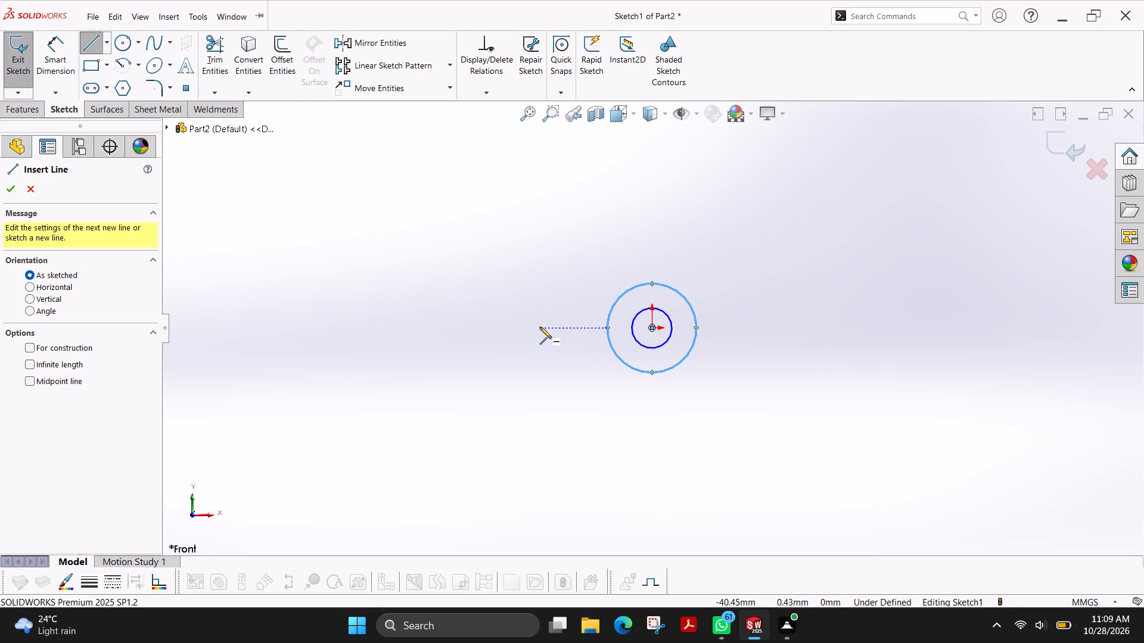
click(65, 385)
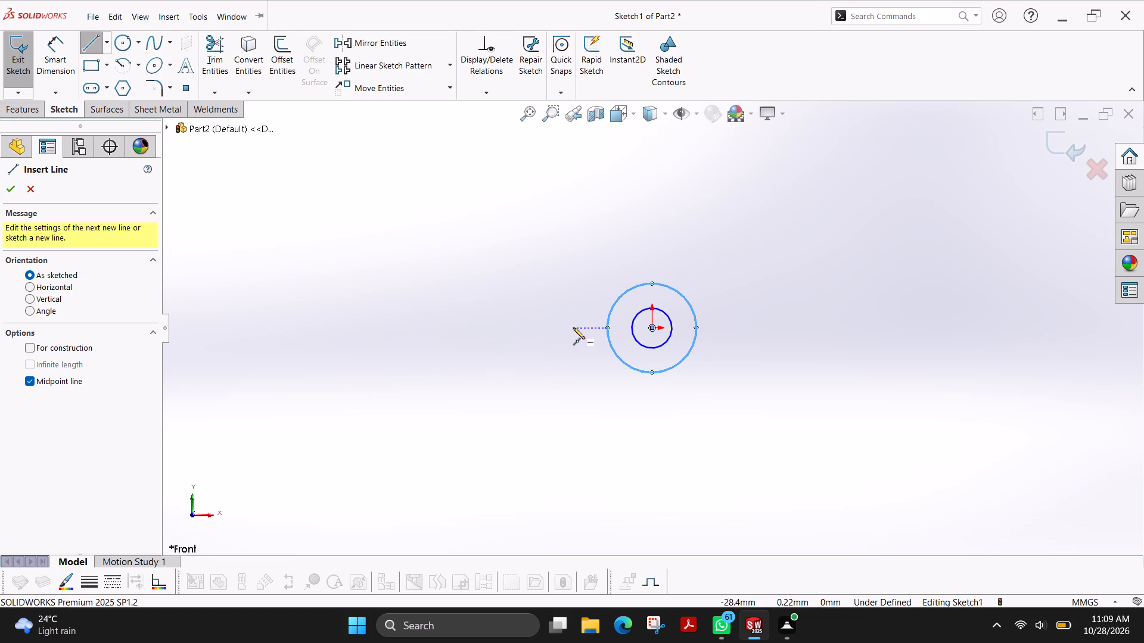
click(573, 327)
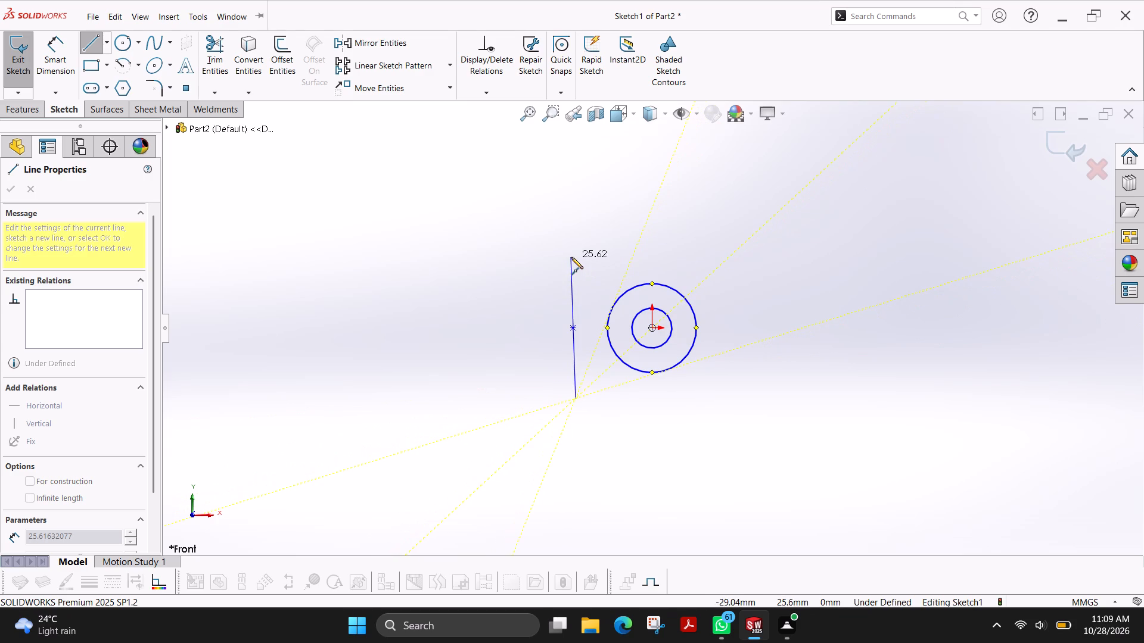
click(572, 227)
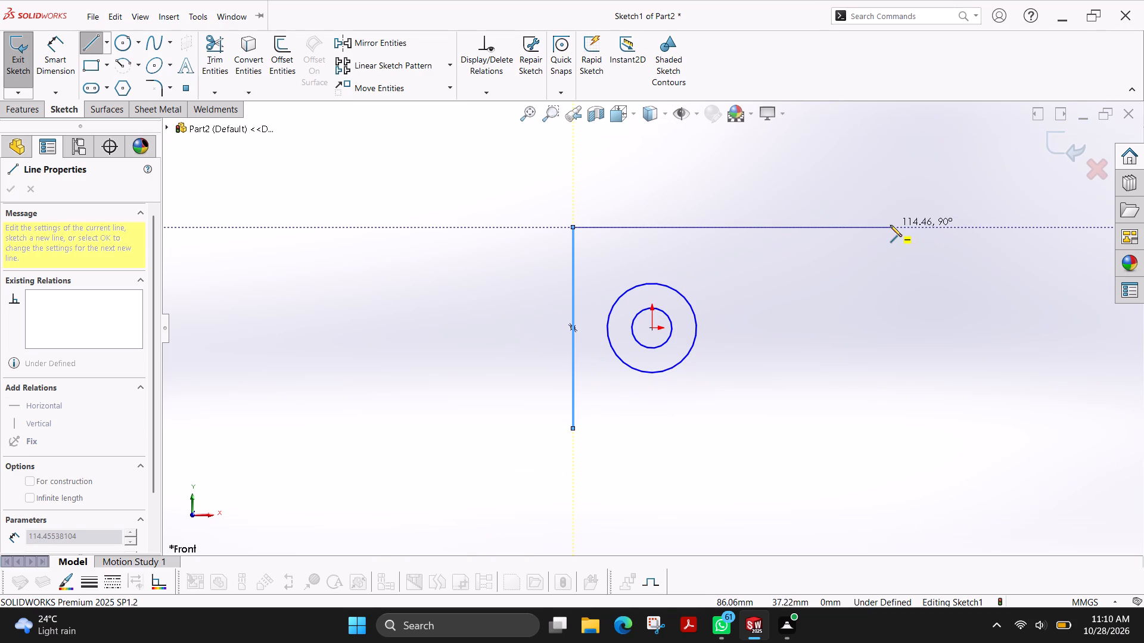
click(903, 227)
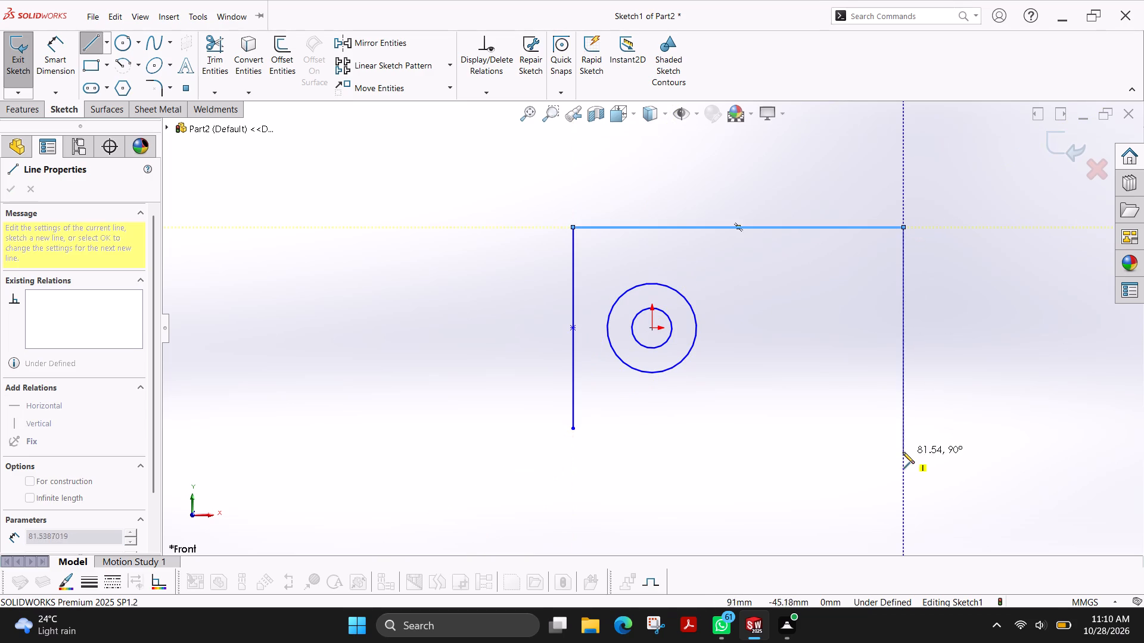
scroll(902, 452, up, 3)
scroll(841, 480, up, 2)
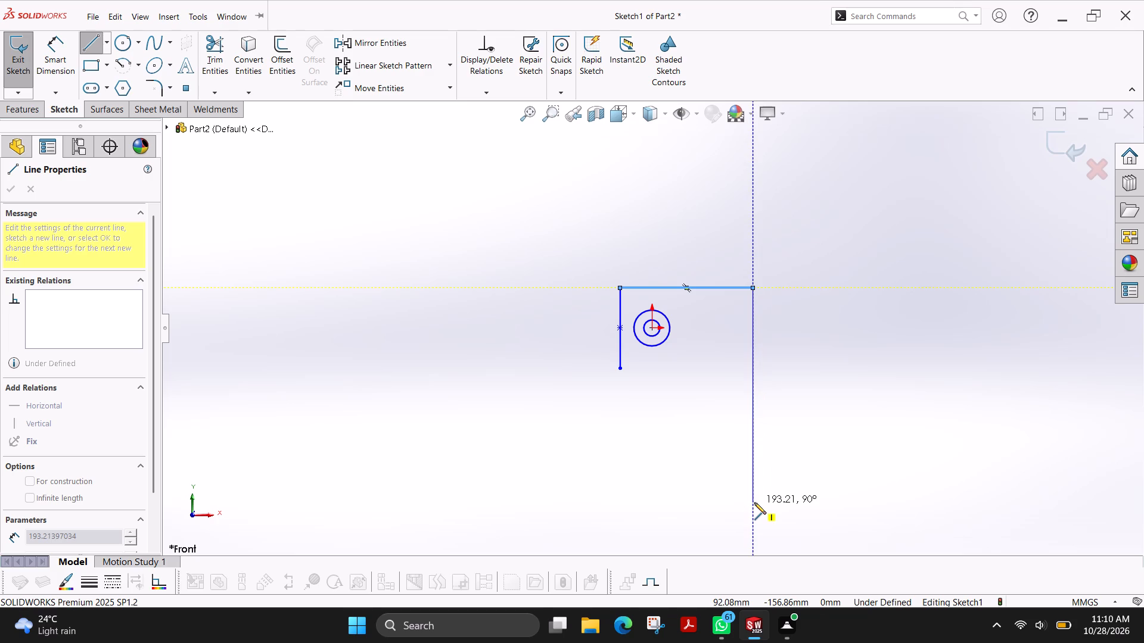
click(754, 502)
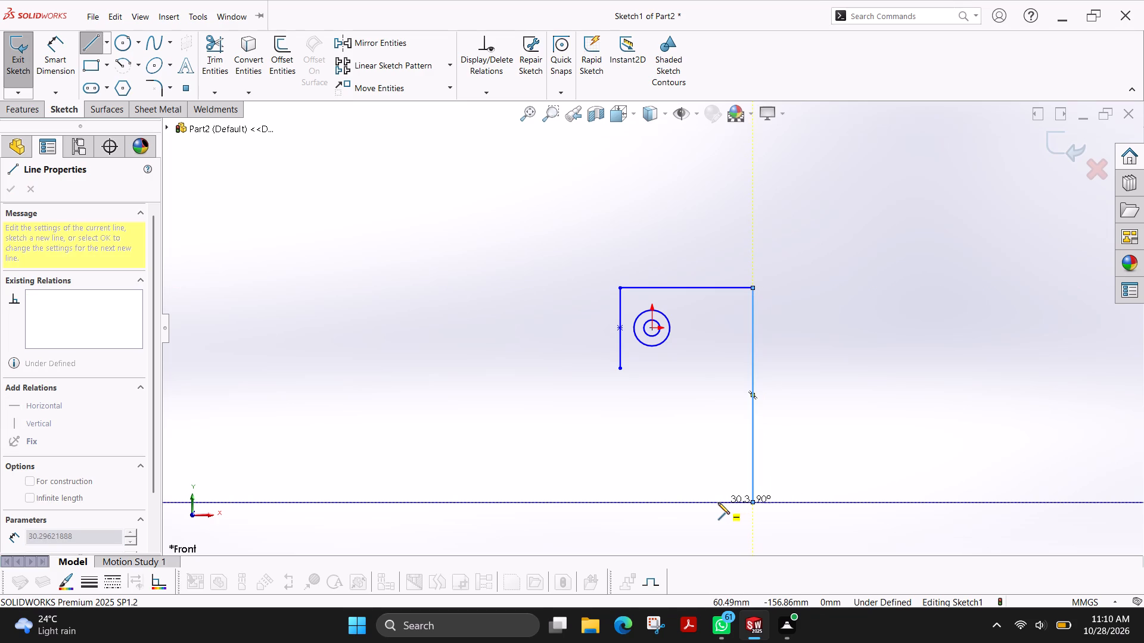
click(718, 502)
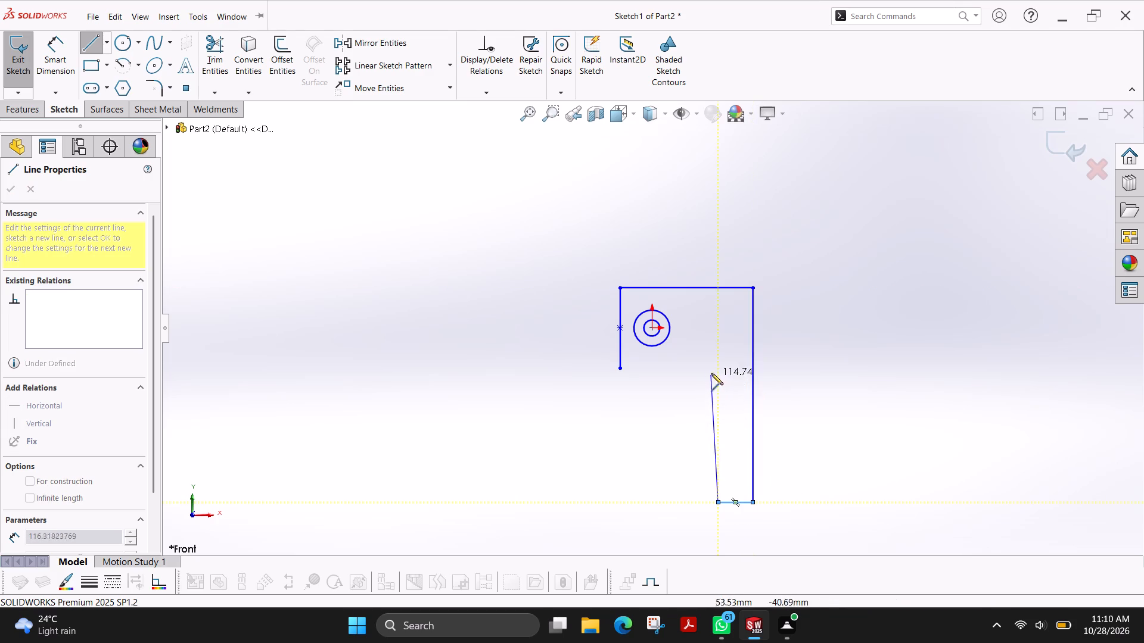
click(719, 369)
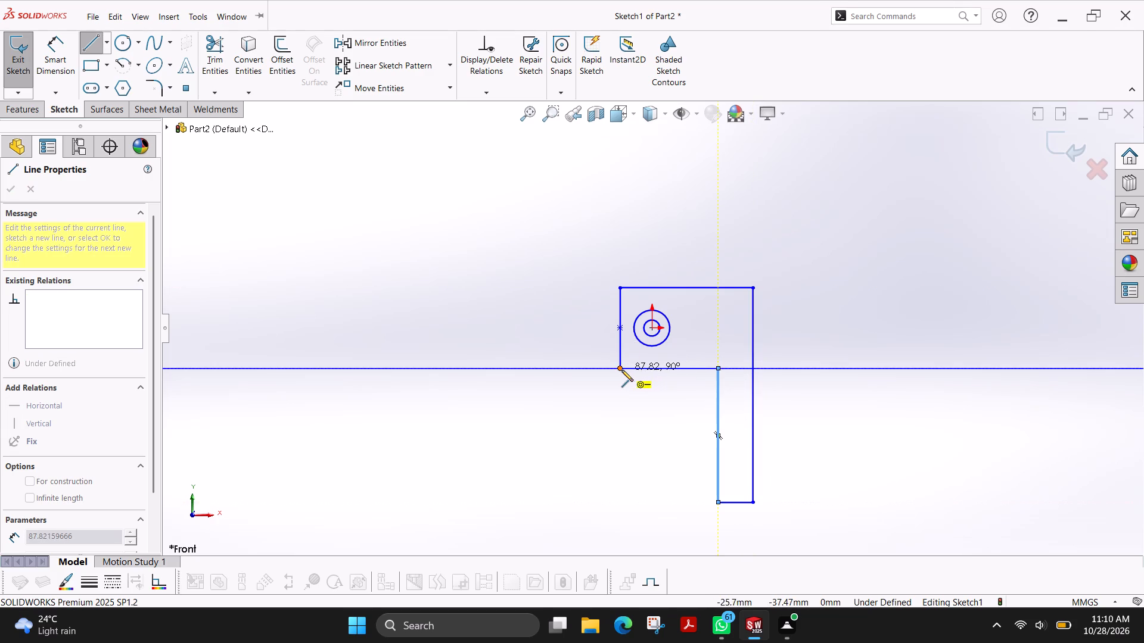
click(621, 370)
click(15, 188)
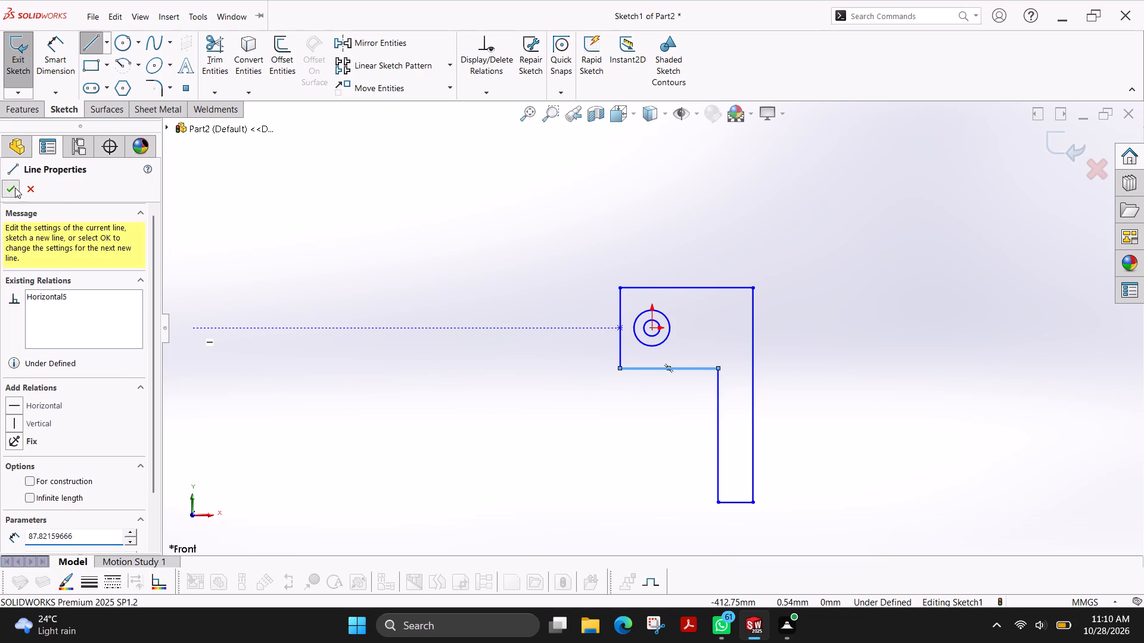
Dimension the inner circle's diameter to 12 mm and the outer circle's diameter to 30 mm.
click(60, 46)
scroll(740, 357, down, 5)
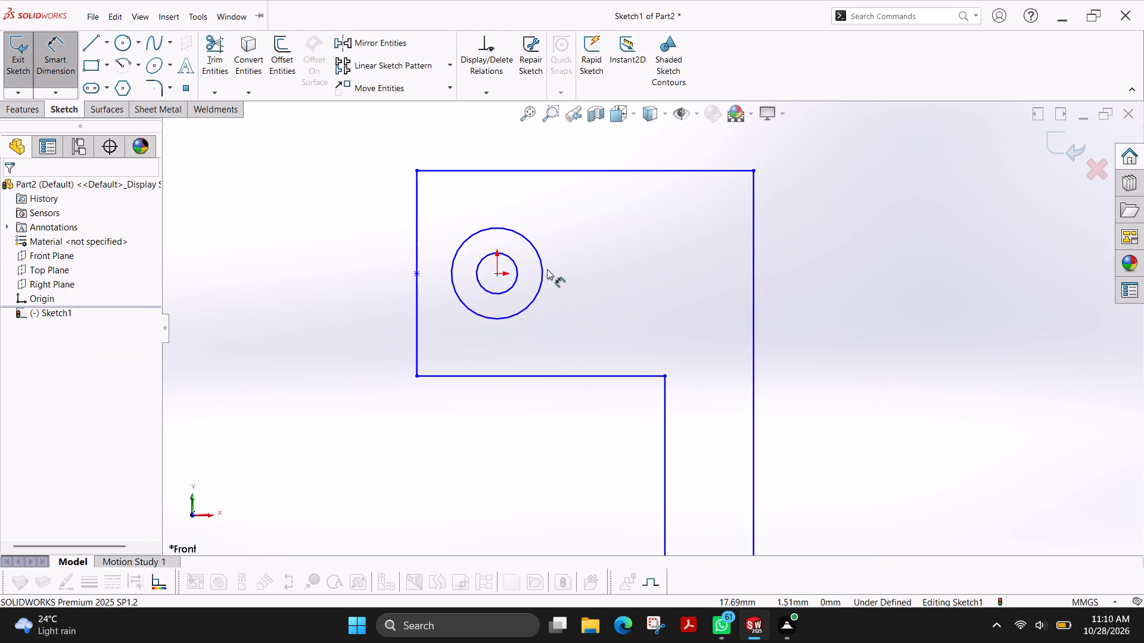
click(489, 294)
click(294, 360)
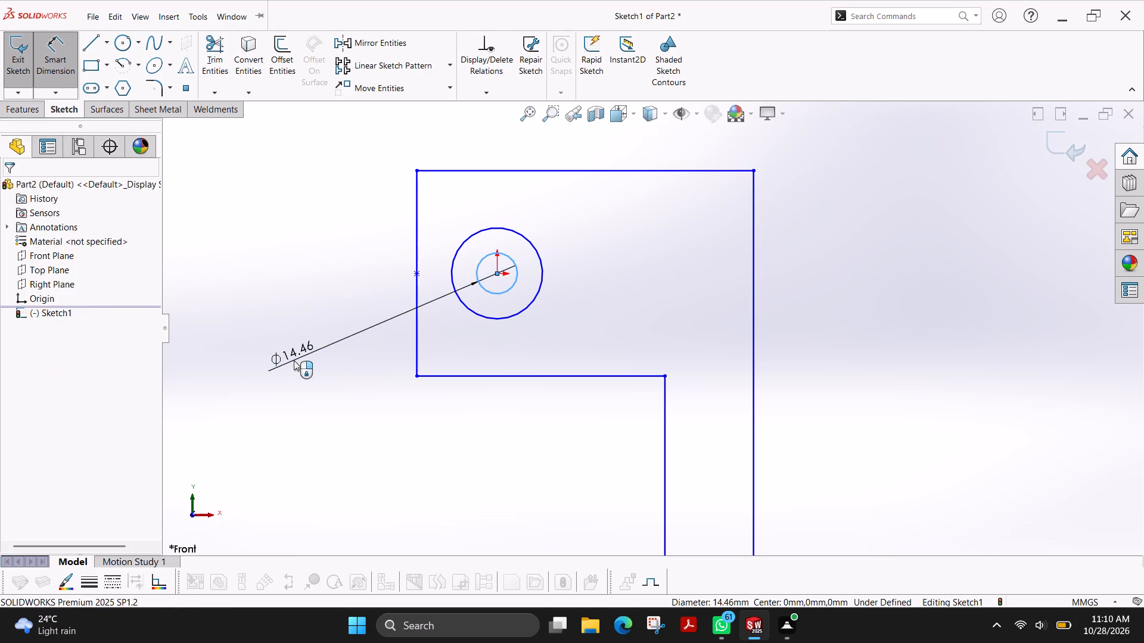
text(12)
key(Return)
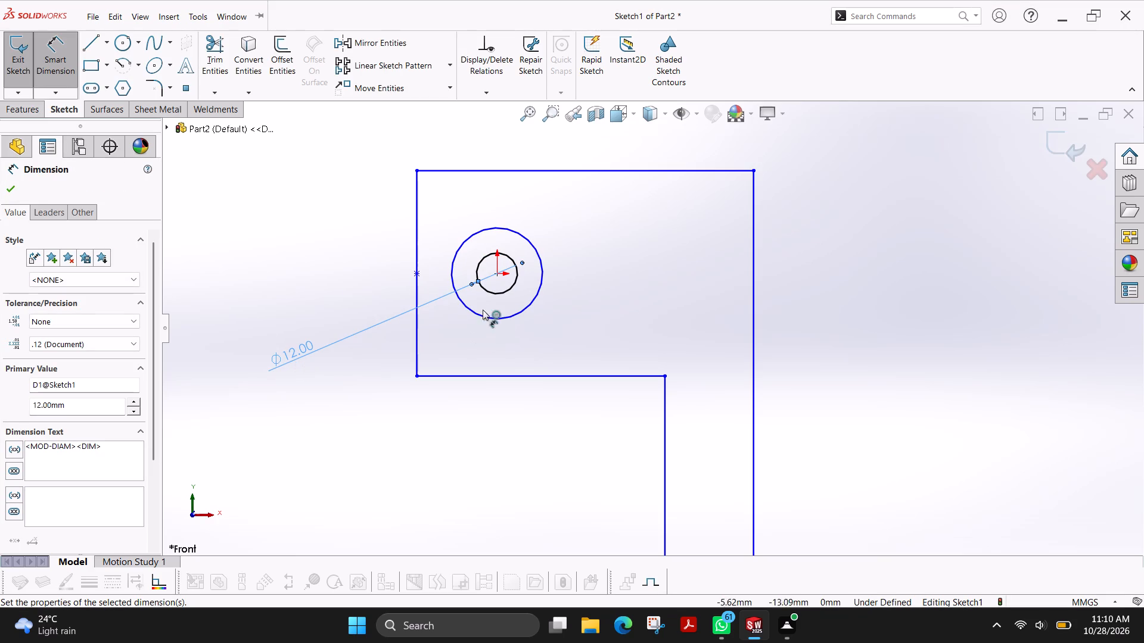
click(458, 247)
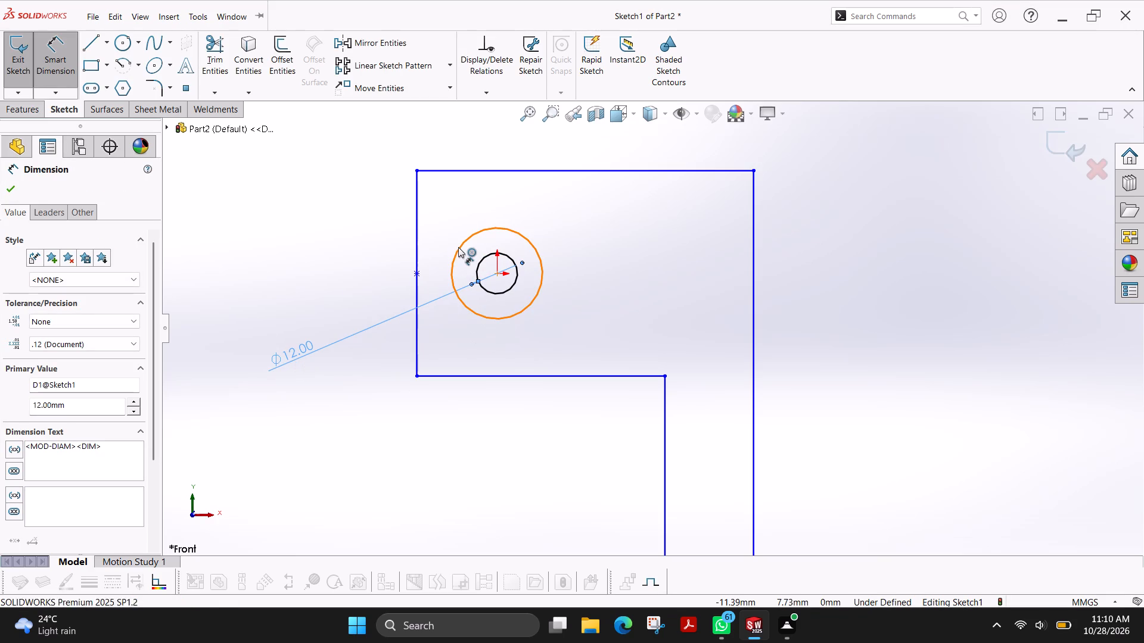
click(329, 159)
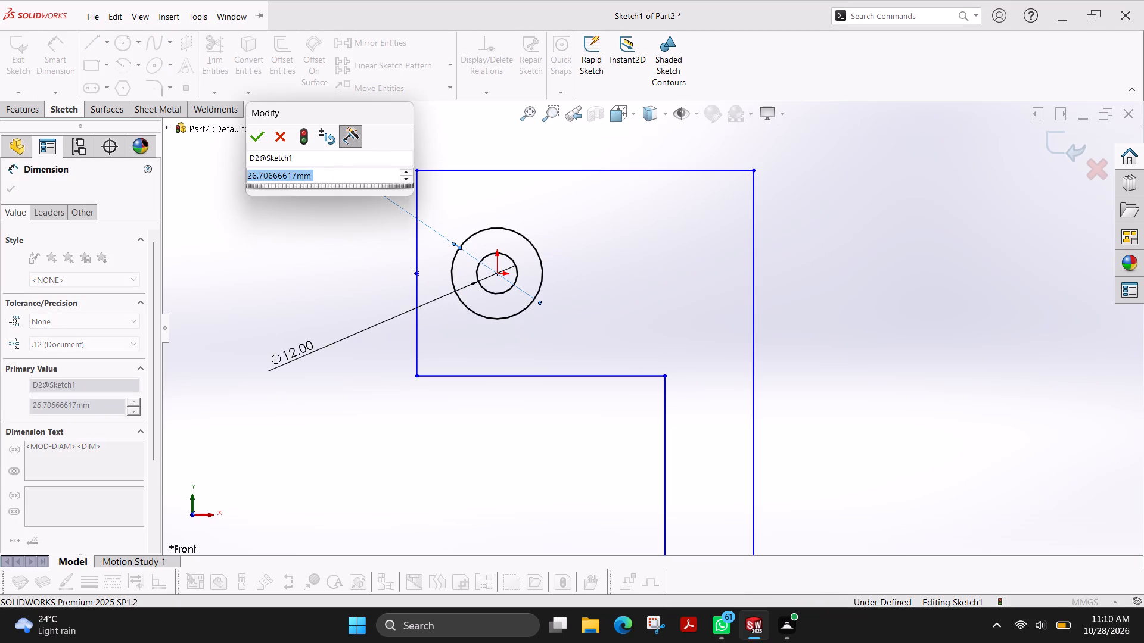
text(30)
key(Return)
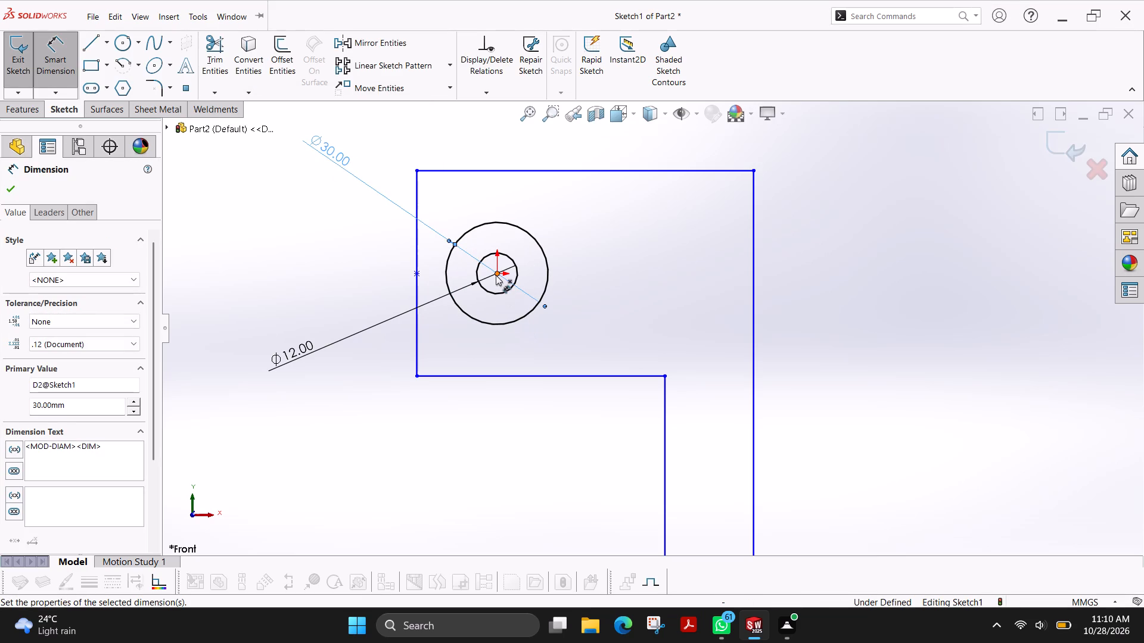
Dimension the horizontal distance from the circles' centre to the outline's left edge as 23 mm.
click(496, 275)
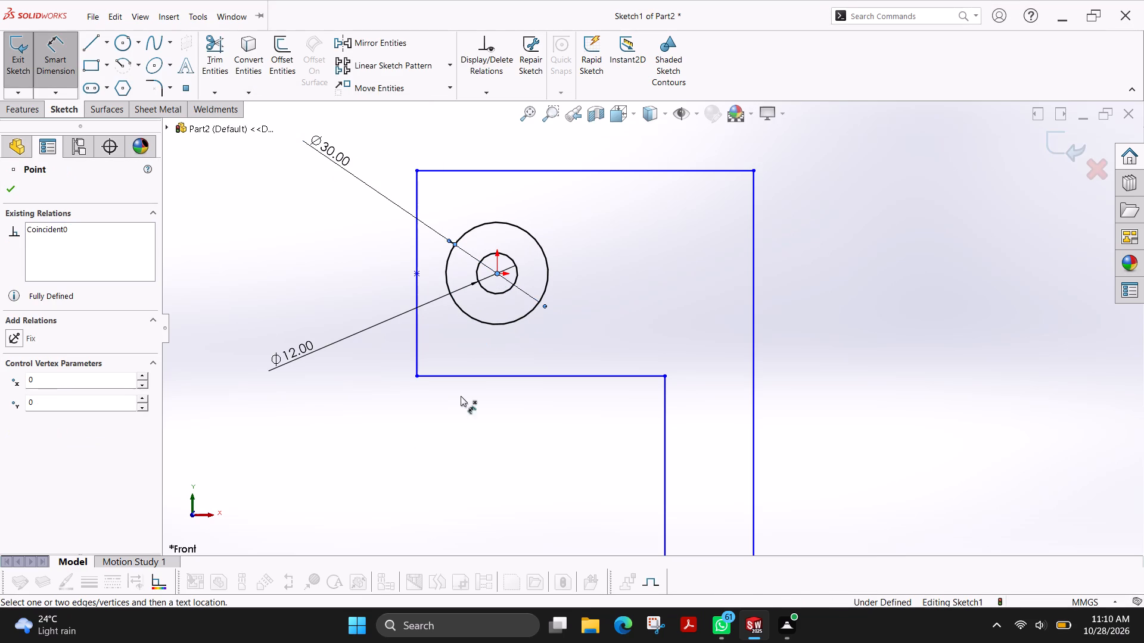
click(419, 338)
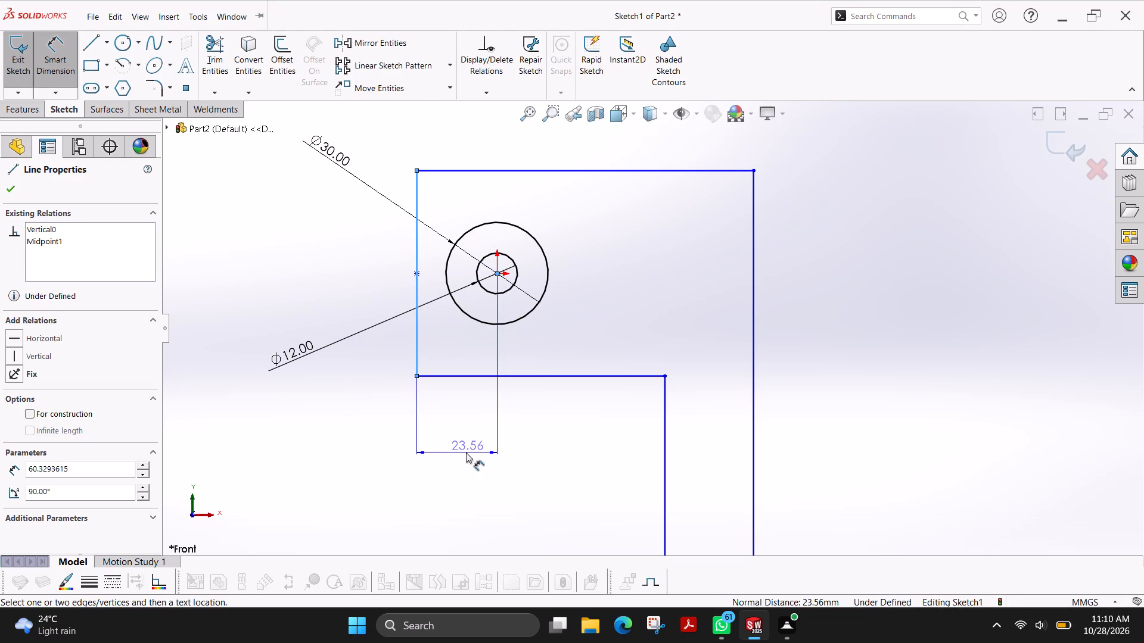
click(461, 450)
text(23)
key(Return)
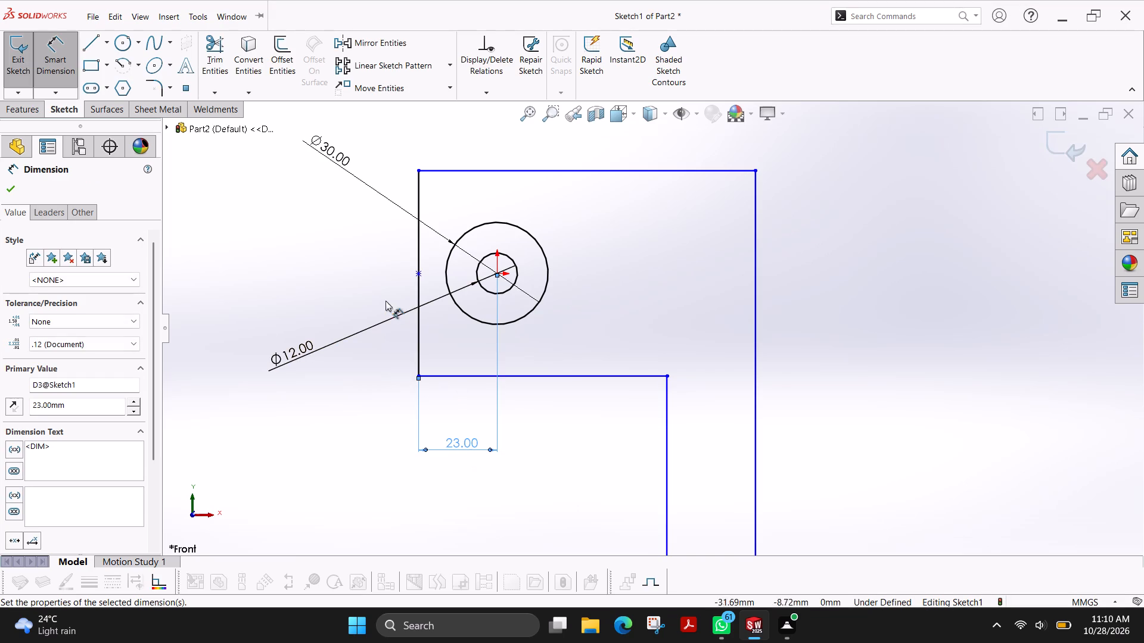
Dimension the length of the outline's left vertical edge to 52 mm.
click(415, 240)
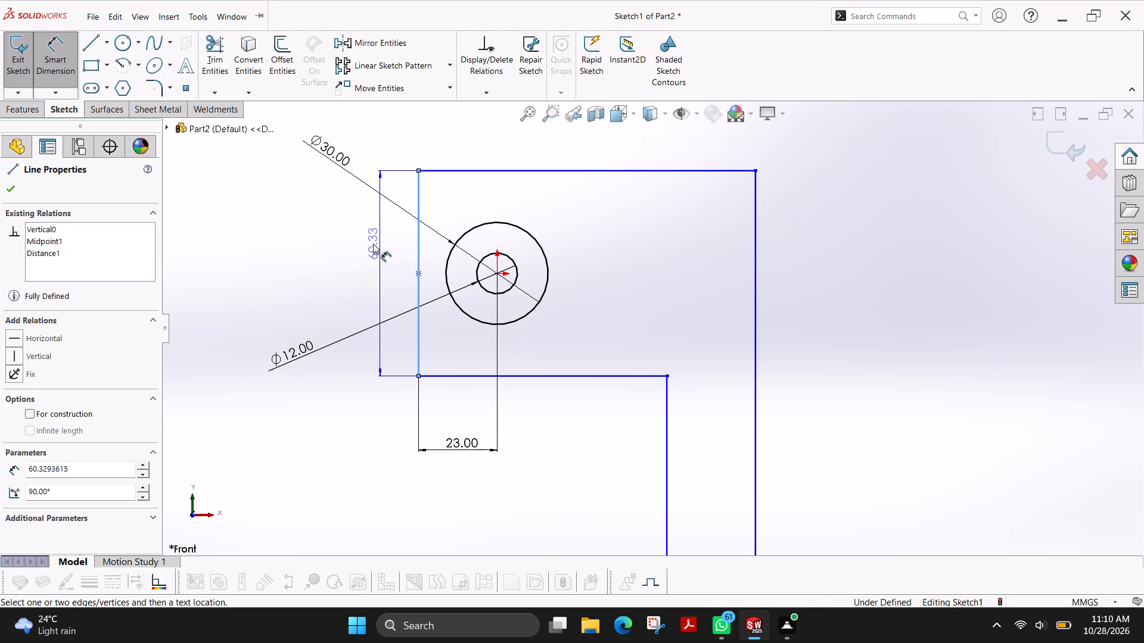
click(347, 258)
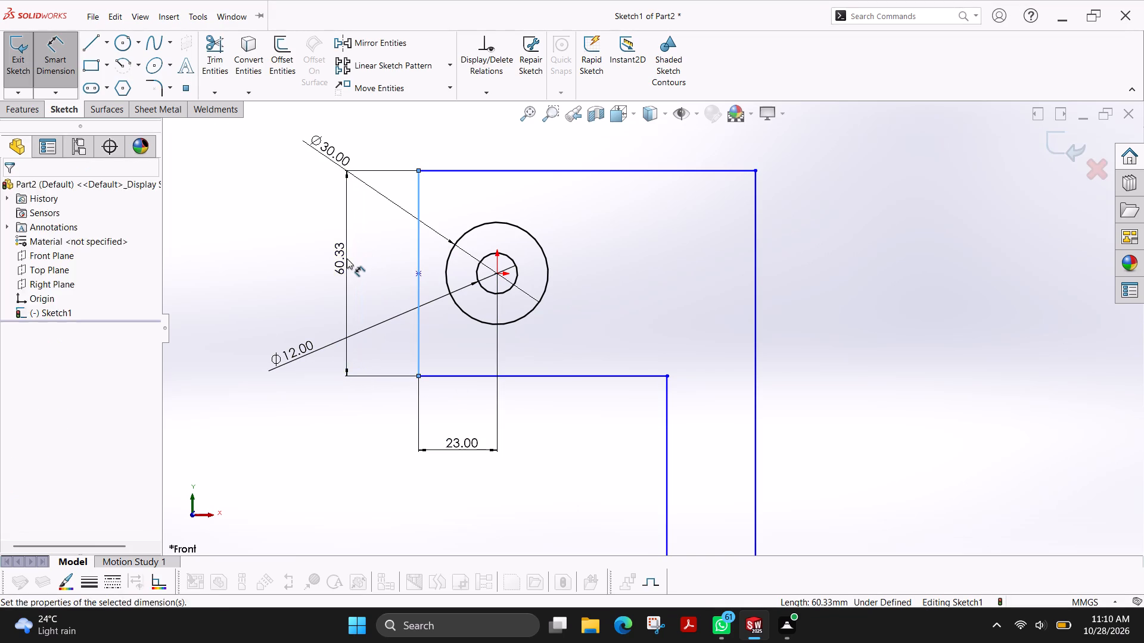
text(52)
key(Return)
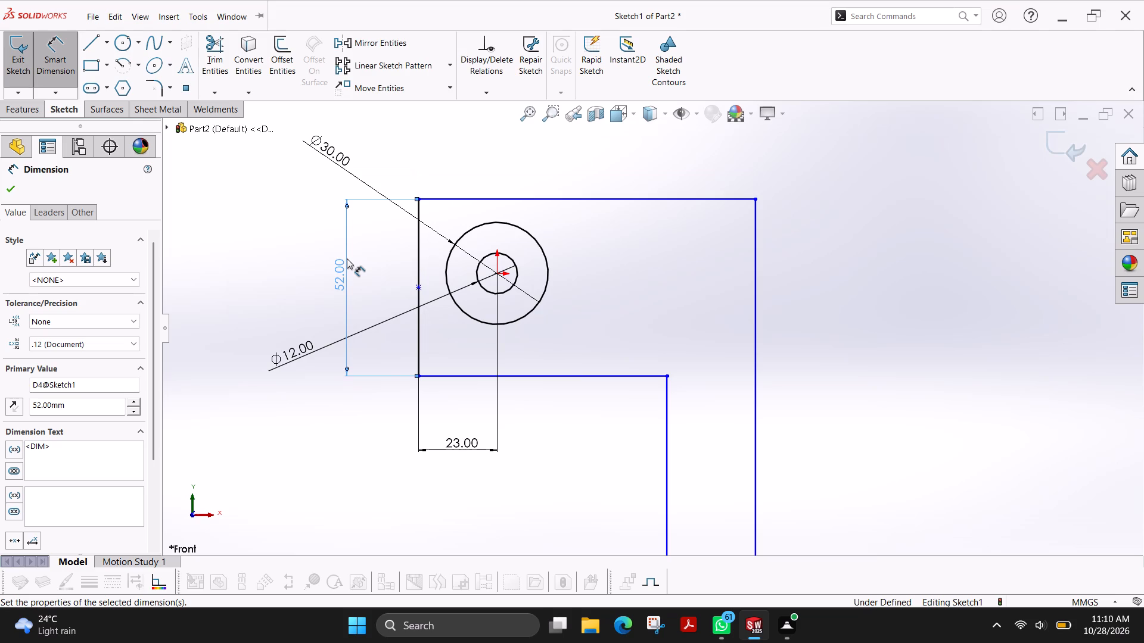
Dimension the vertical distance from the circles' centre to the outline's top edge as 52/2 (26 mm).
click(498, 273)
click(499, 195)
click(500, 197)
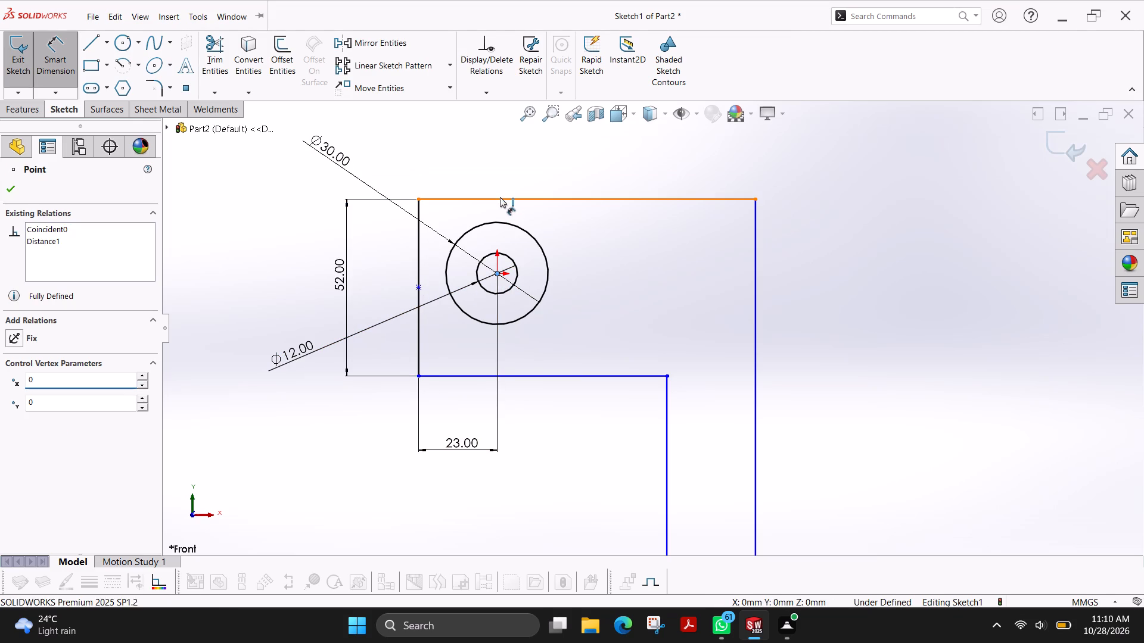
click(385, 238)
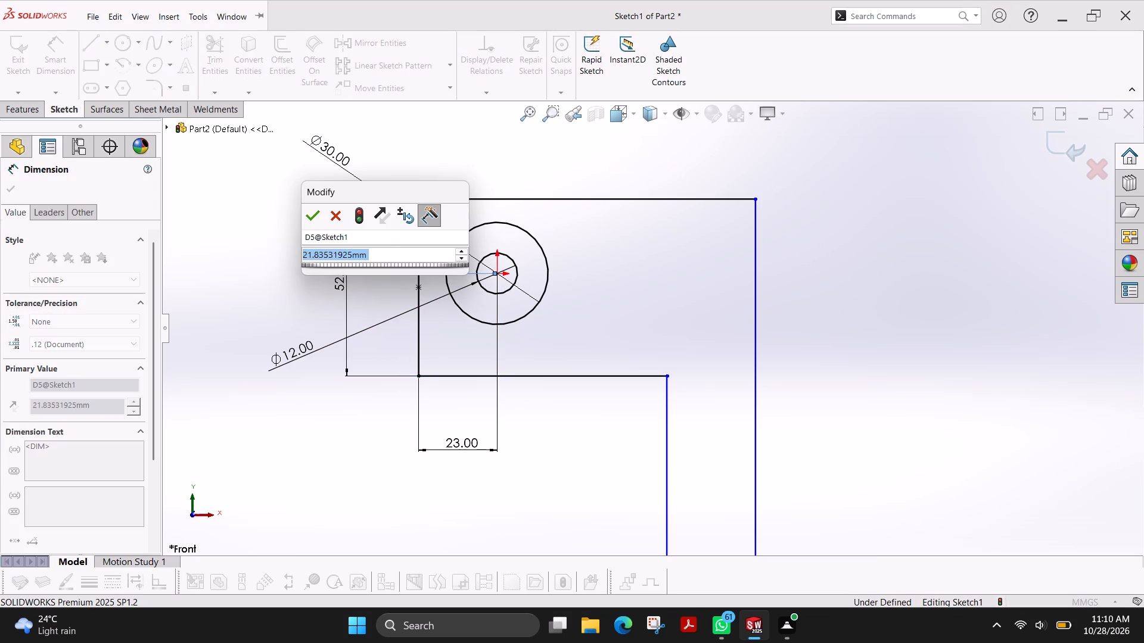
text(52)
text(/2)
key(Return)
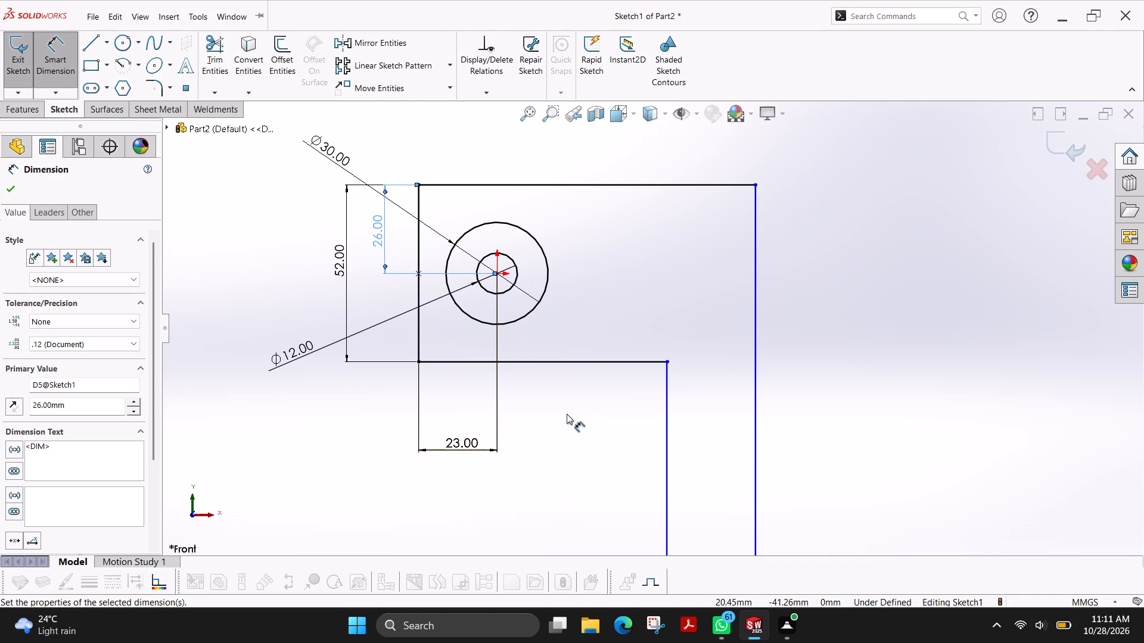
Dimension the length of the outline's top horizontal edge to 96 mm.
scroll(567, 414, up, 6)
scroll(643, 437, down, 1)
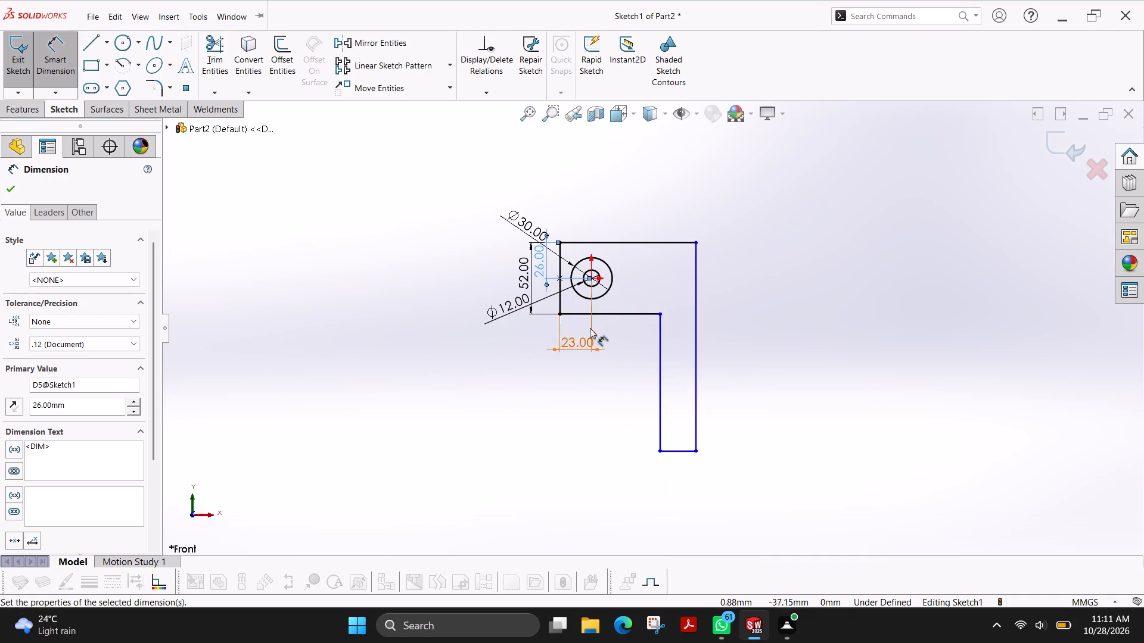
scroll(615, 263, up, 1)
scroll(632, 255, down, 1)
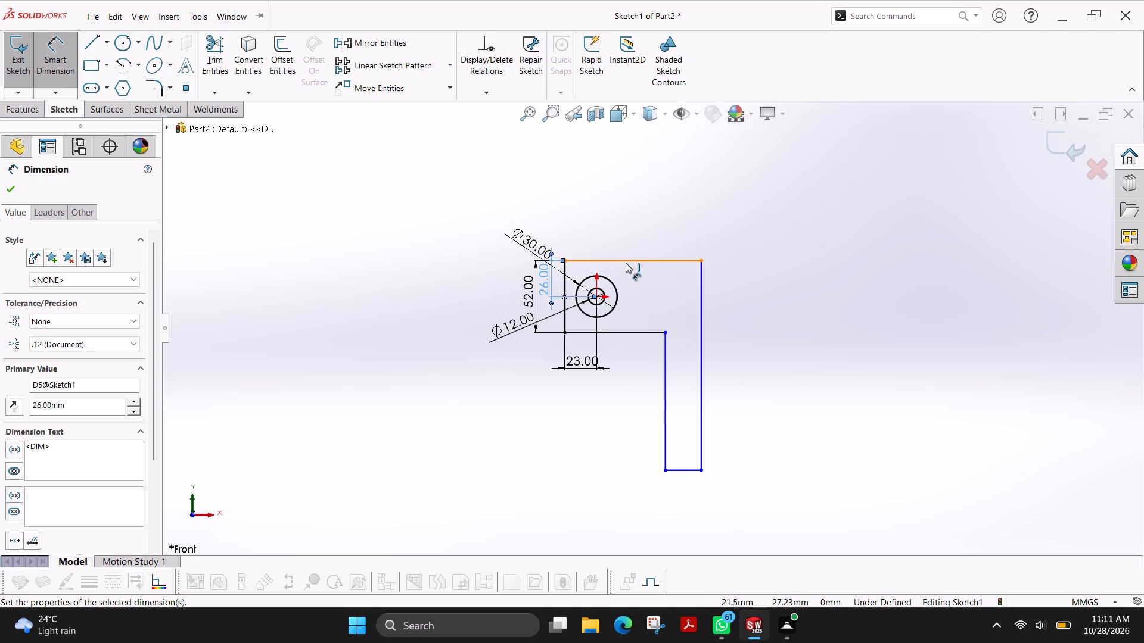
click(625, 260)
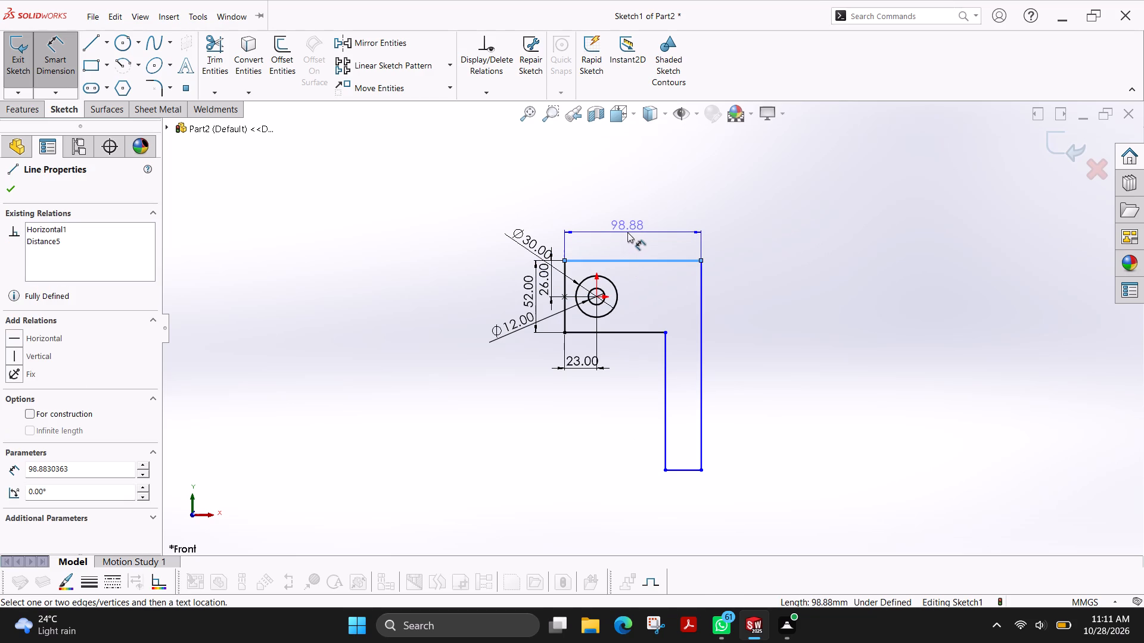
click(627, 210)
text(96)
key(Return)
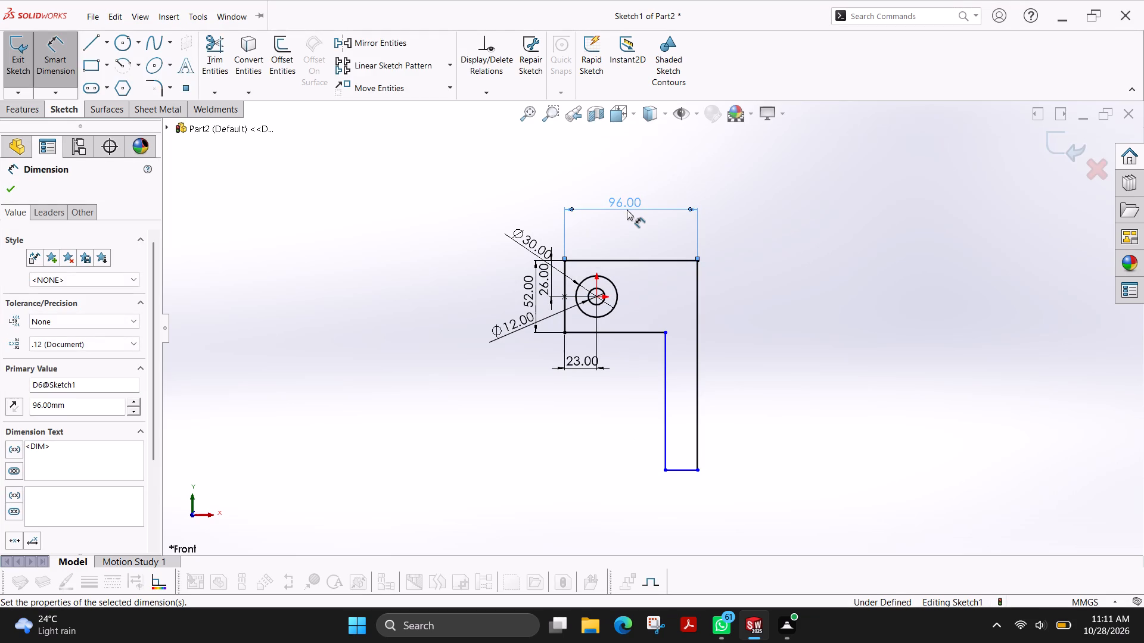
Dimension the length of the outline's long outer vertical edge to 150 mm.
click(700, 352)
click(747, 352)
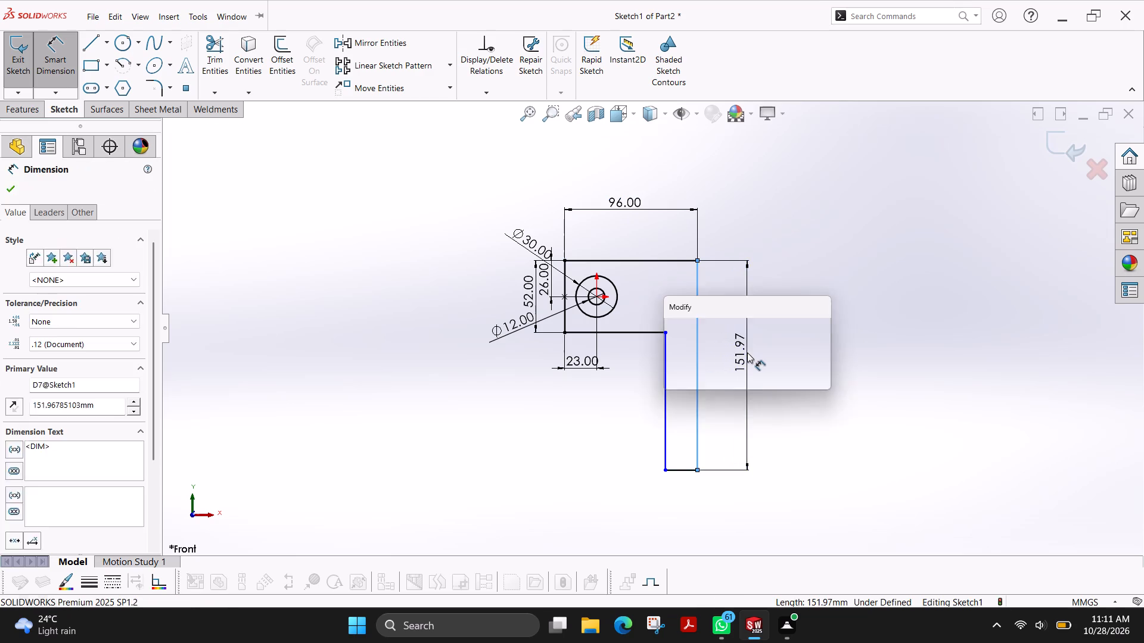
text(150)
key(Return)
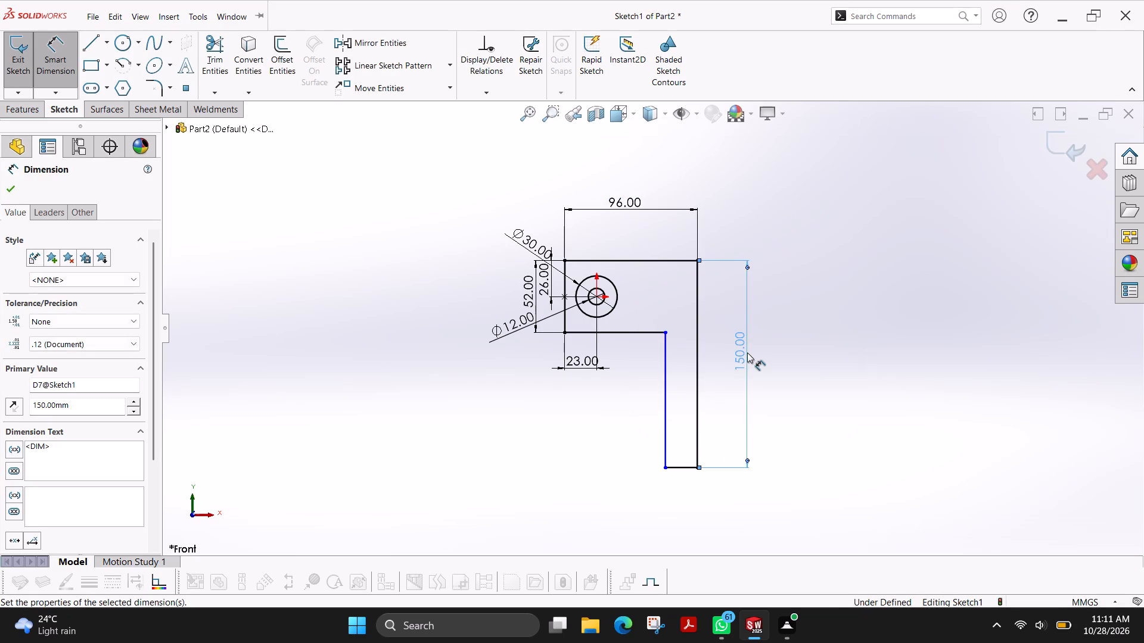
Dimension the width of the vertical leg's bottom edge to 28 mm.
click(680, 469)
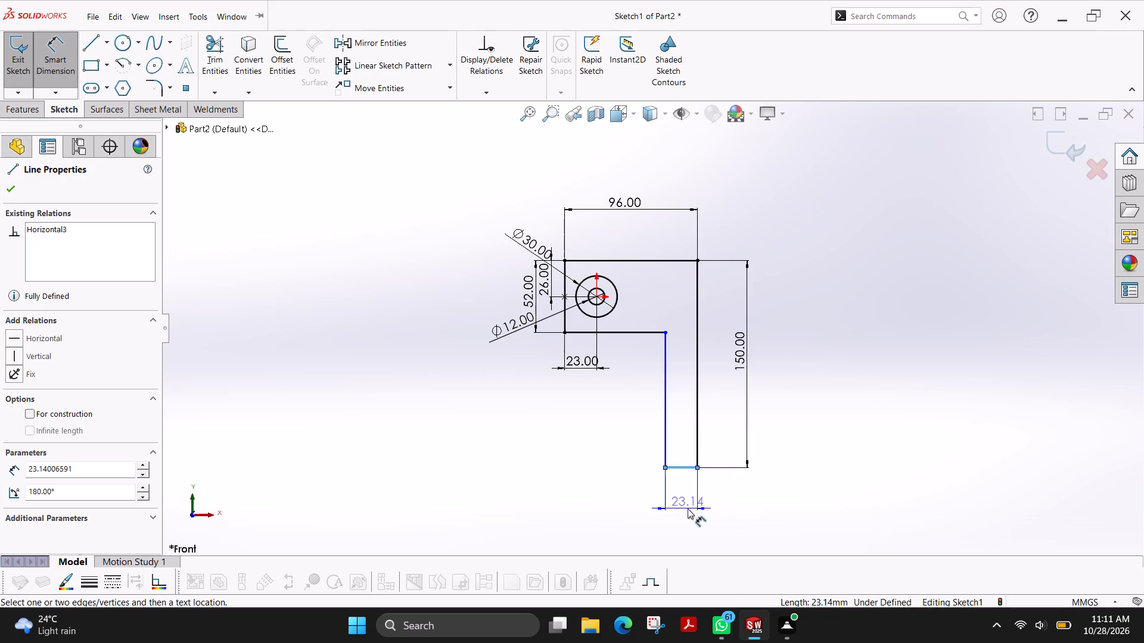
click(683, 508)
text(28)
key(Return)
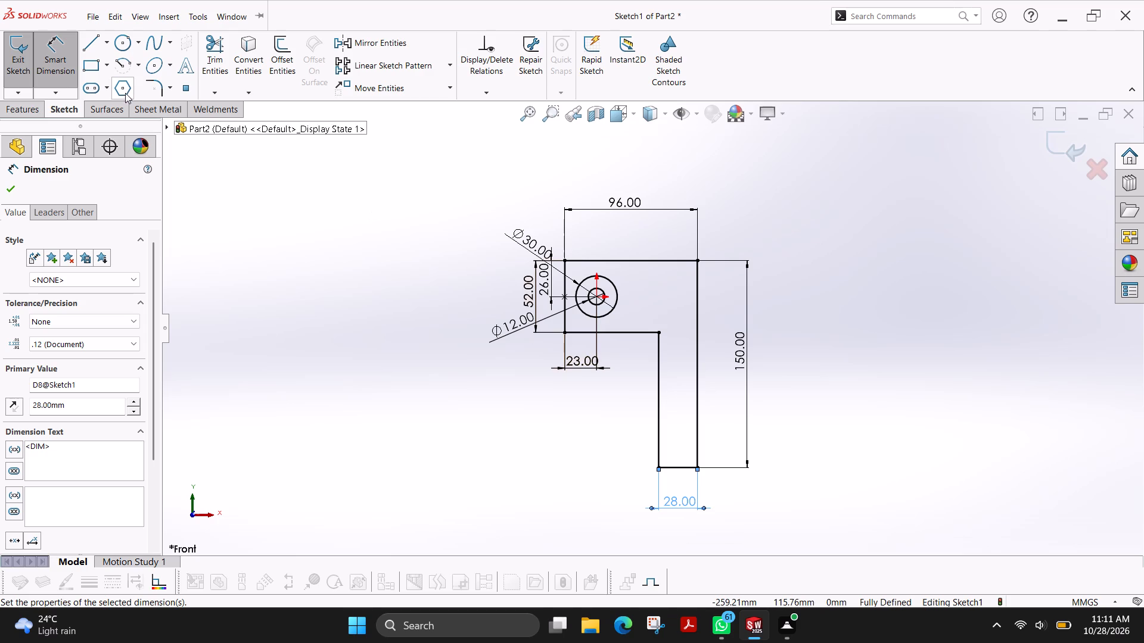
Add a 9 mm sketch fillet to the L-profile's inner corner, between the lower horizontal edge and the leg's inner vertical edge.
click(157, 83)
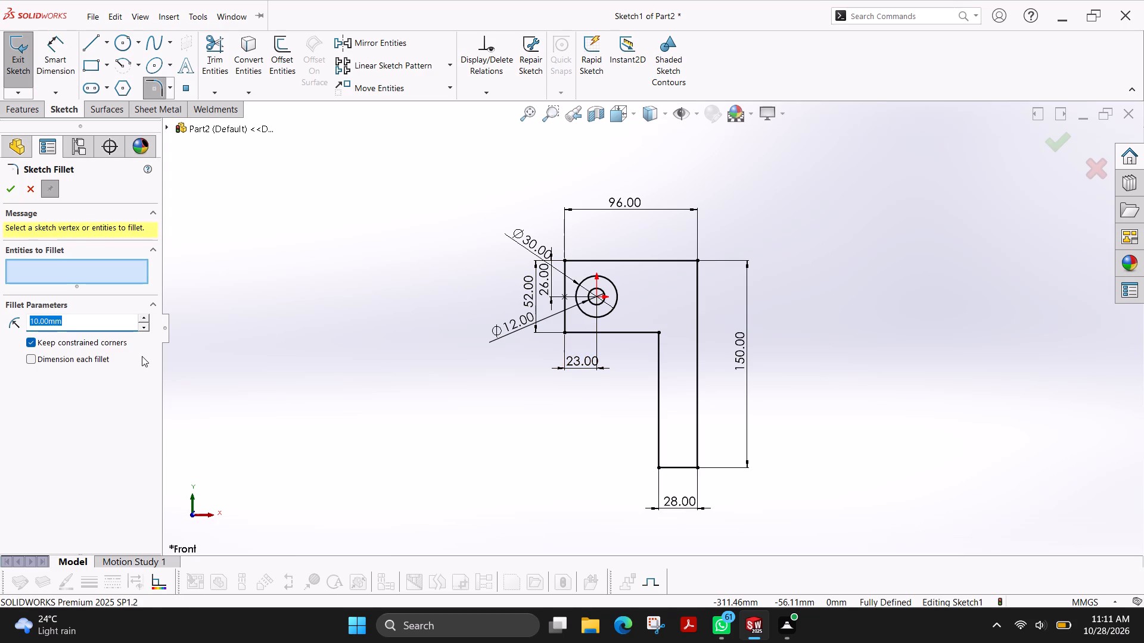
key(9)
key(Return)
click(627, 333)
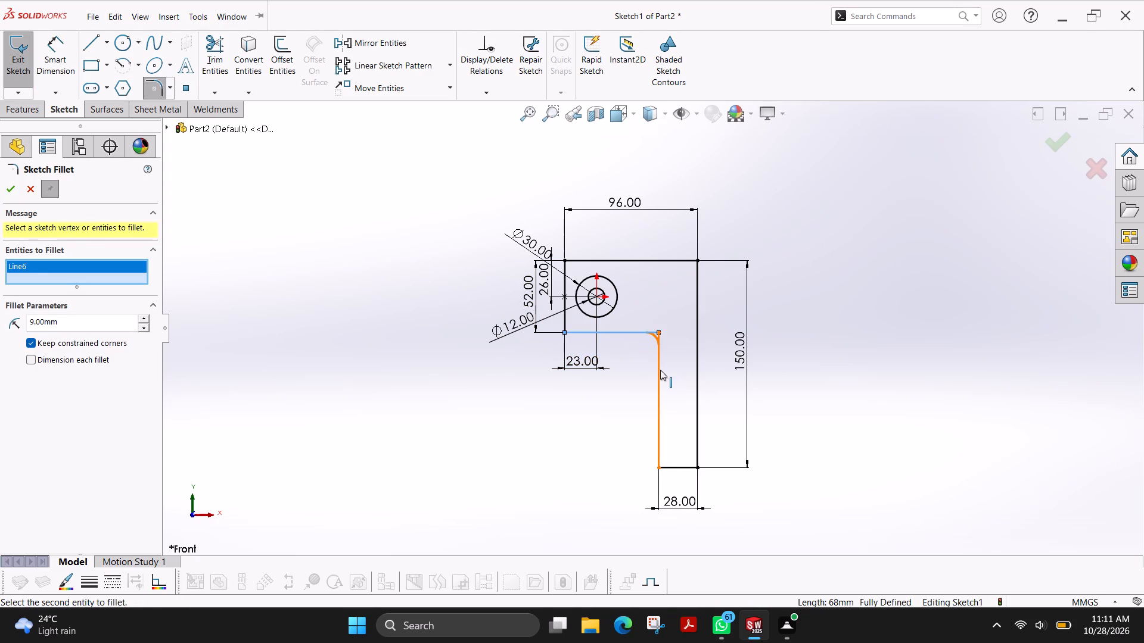
click(660, 369)
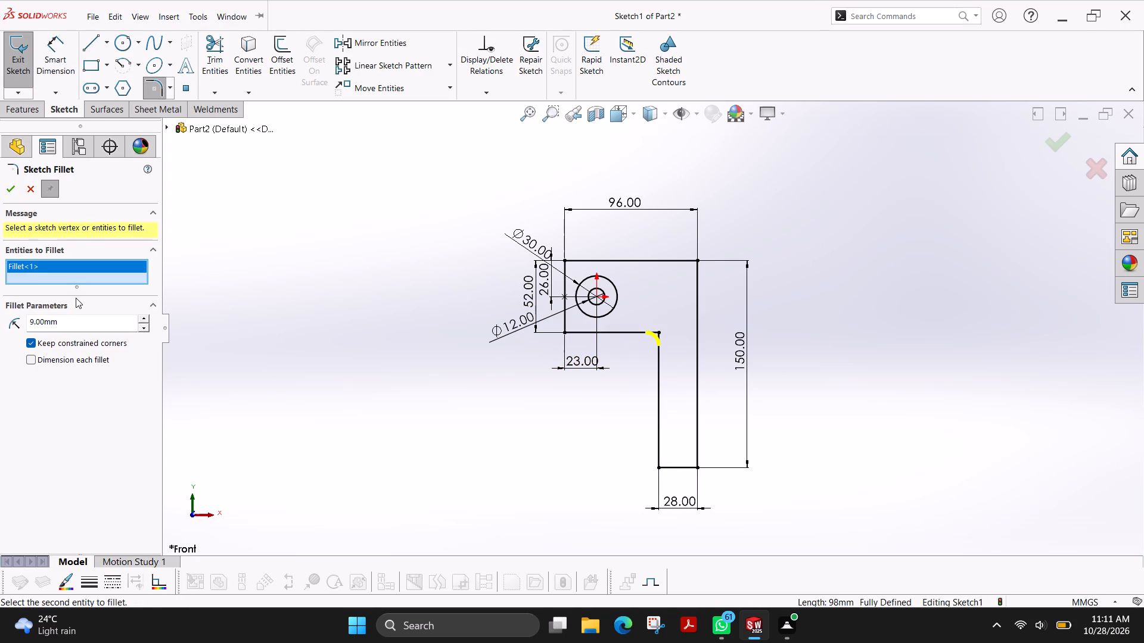
double_click(8, 197)
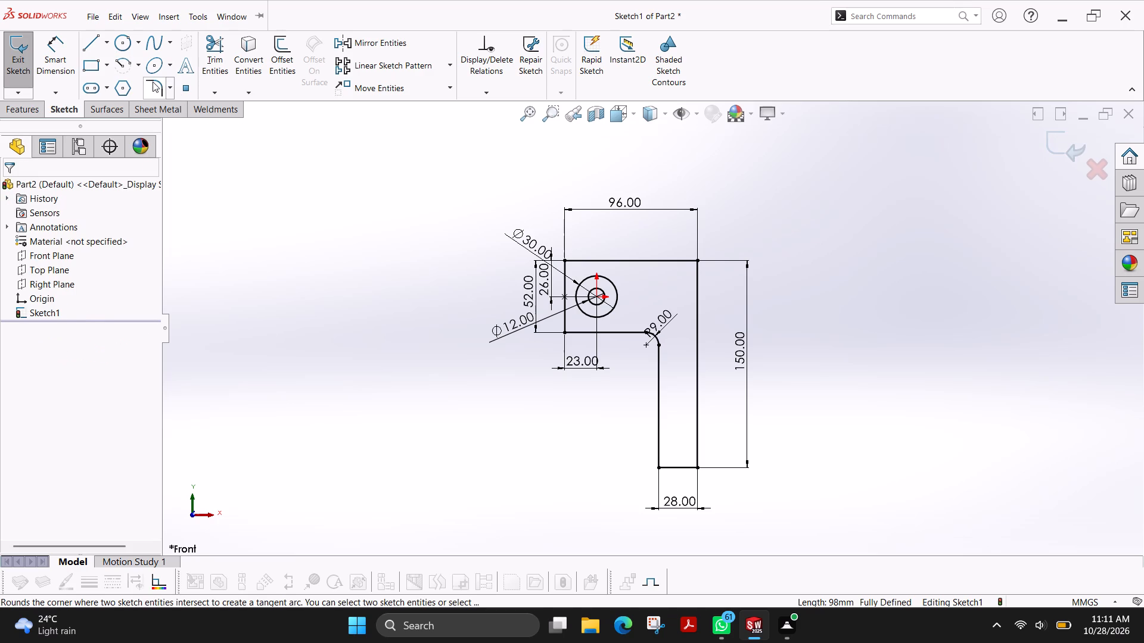
Add a 23 mm sketch fillet to the outer corner between the top edge and the long vertical edge.
click(153, 82)
text(23)
key(Return)
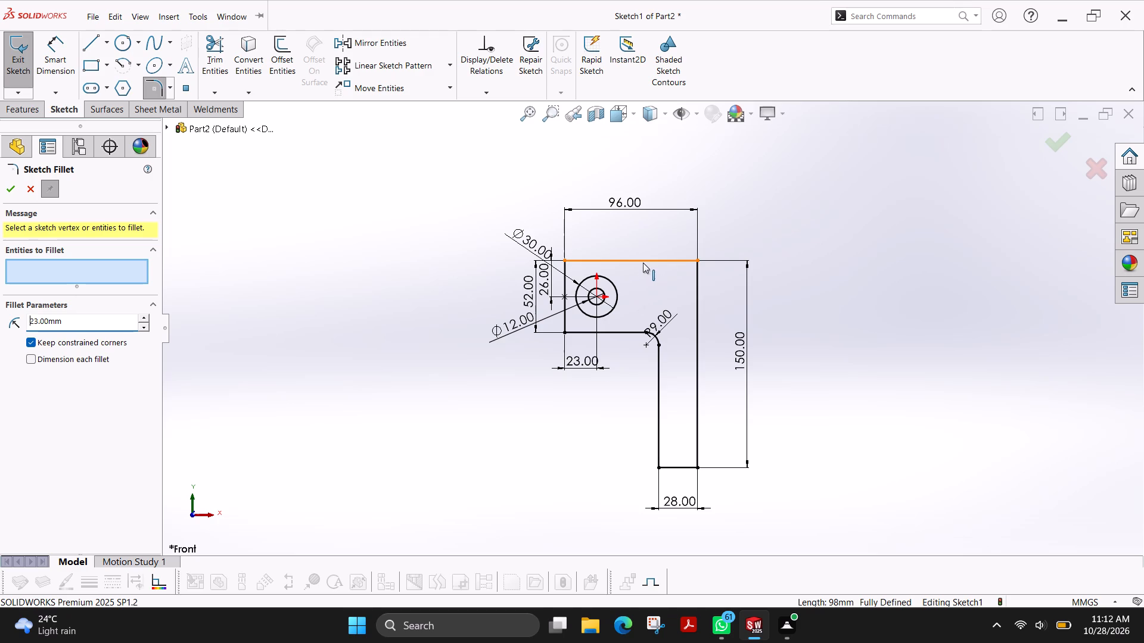
click(646, 261)
click(697, 304)
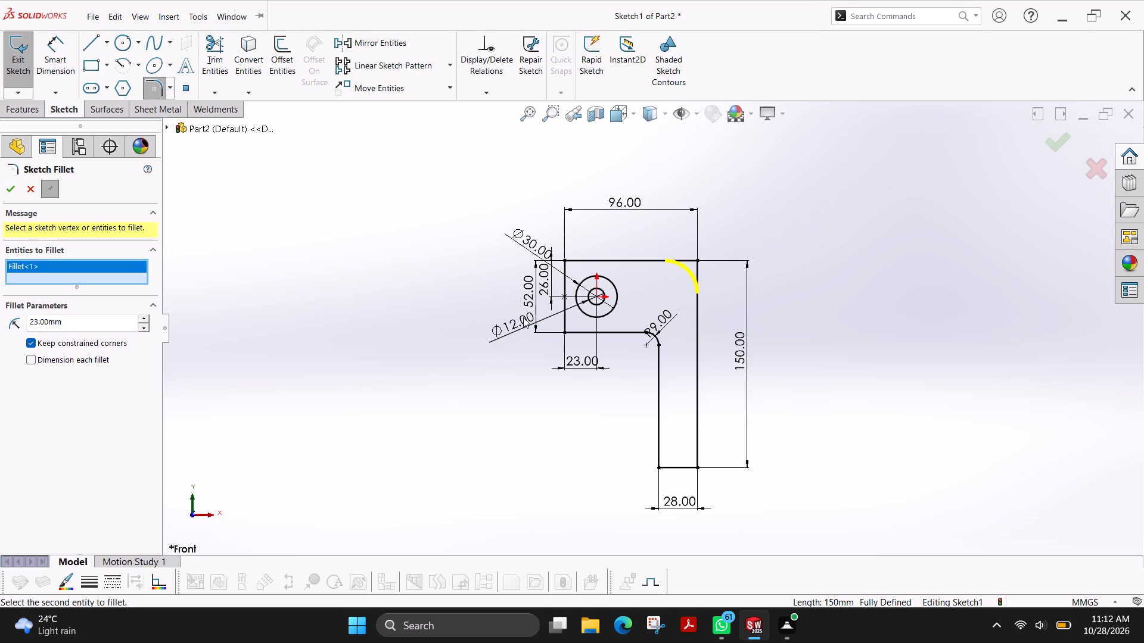
click(10, 183)
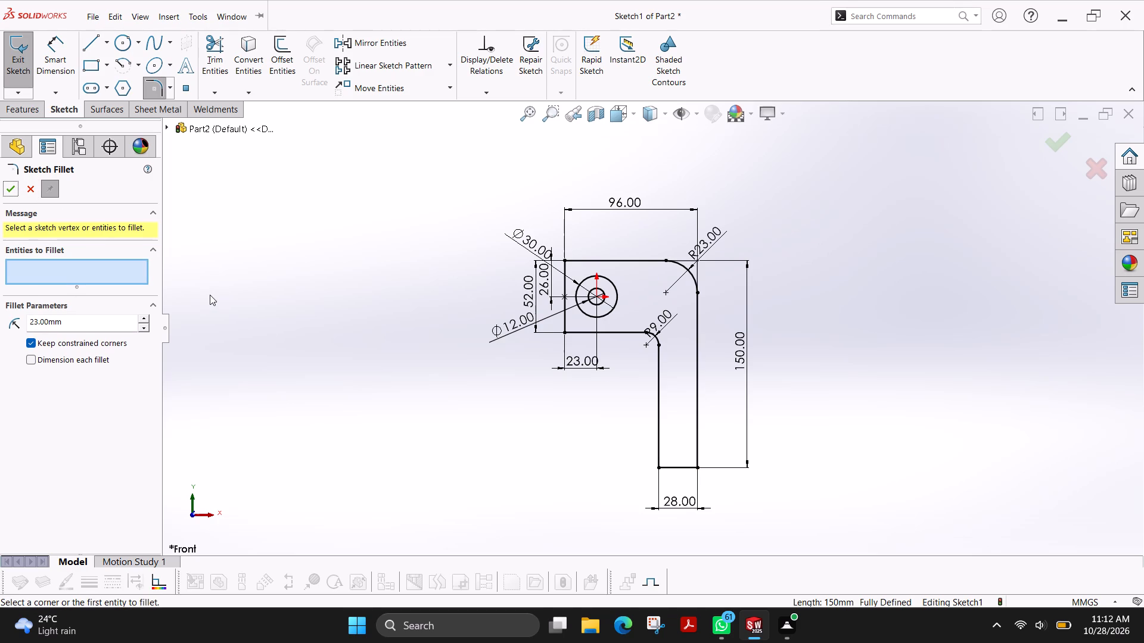
click(5, 185)
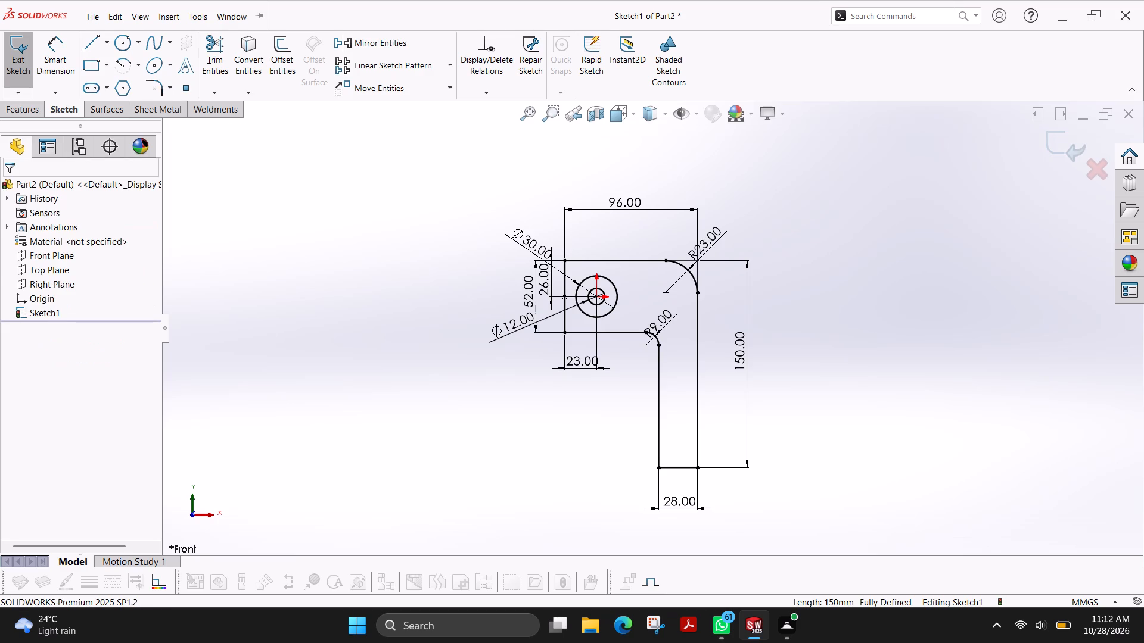
Extrude the L-shaped region outside the 30 mm circle as a Mid Plane boss with a depth of 23 mm.
click(32, 102)
click(27, 50)
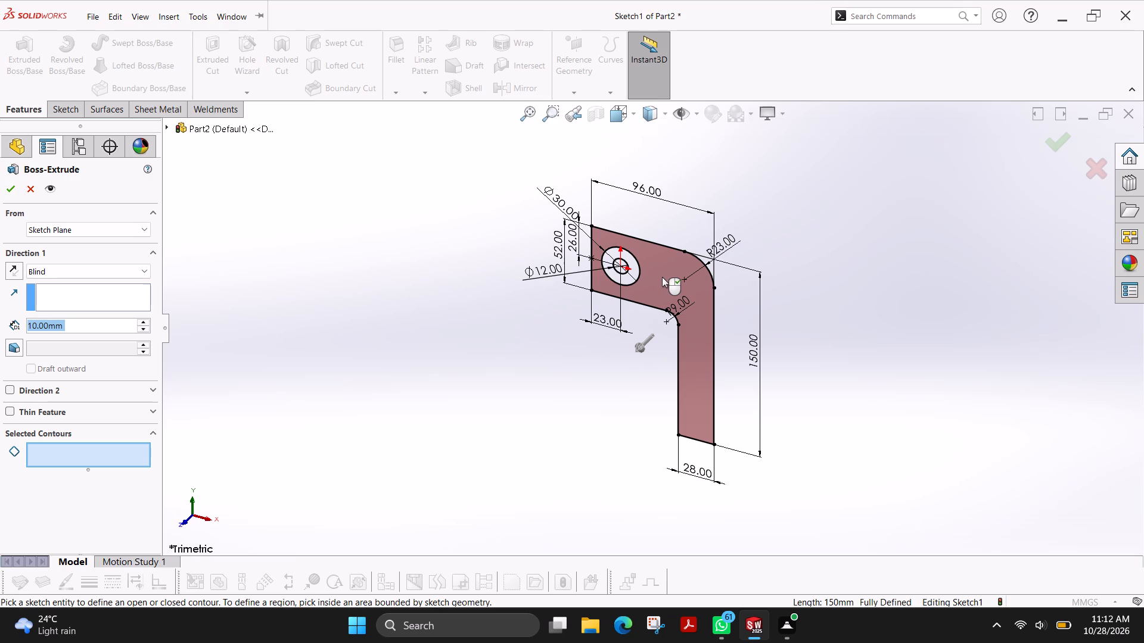
click(662, 277)
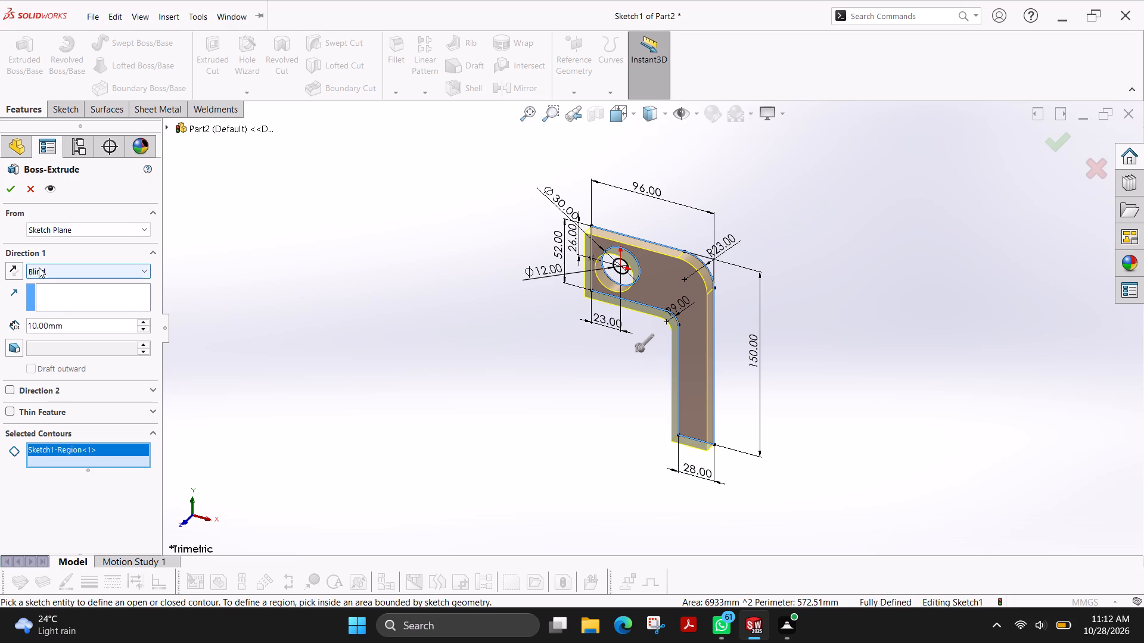
click(88, 268)
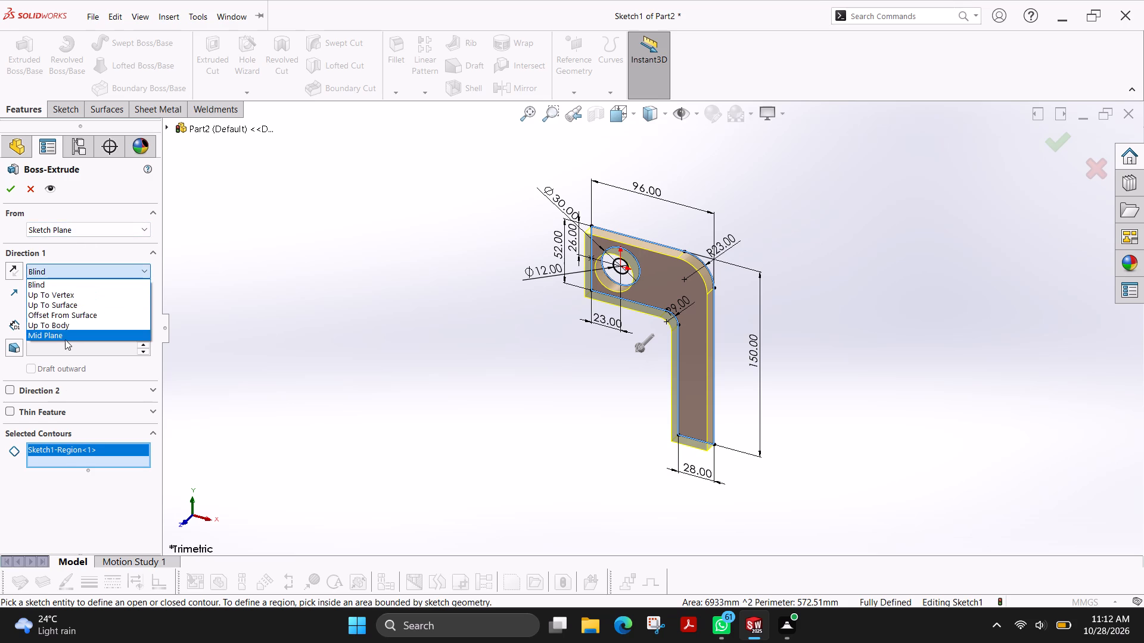
click(64, 334)
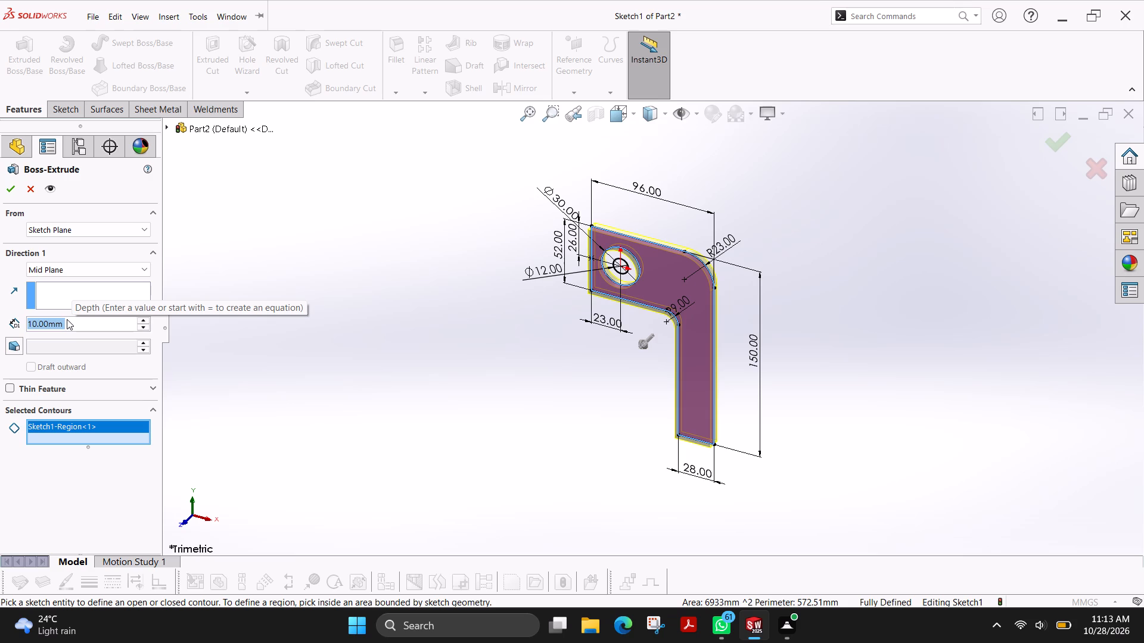
text(23)
key(Return)
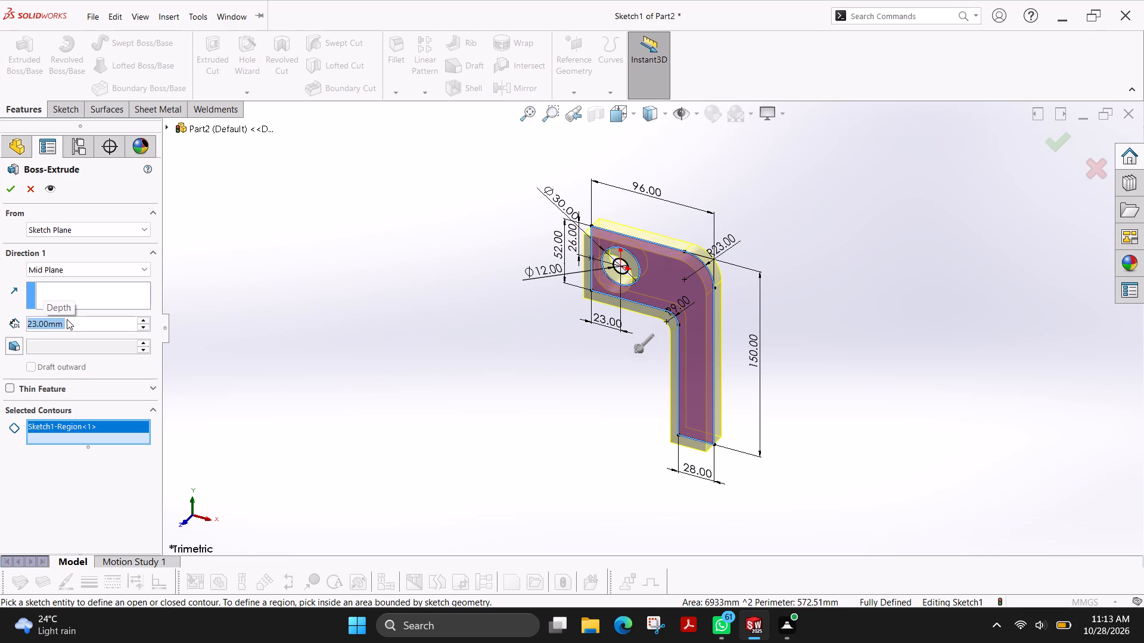
click(5, 184)
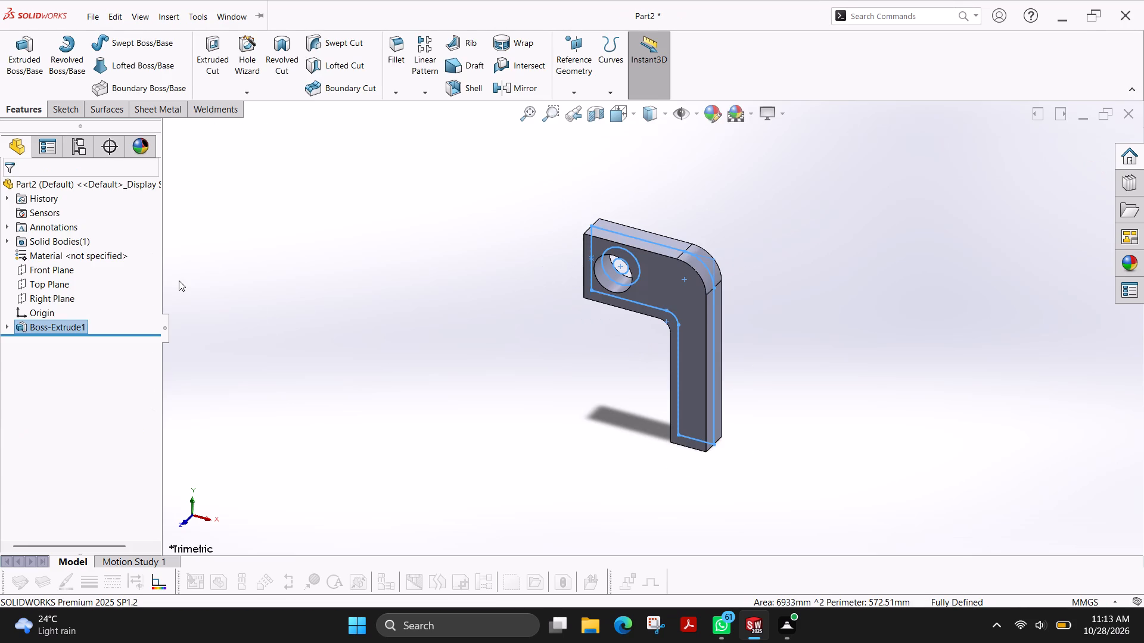
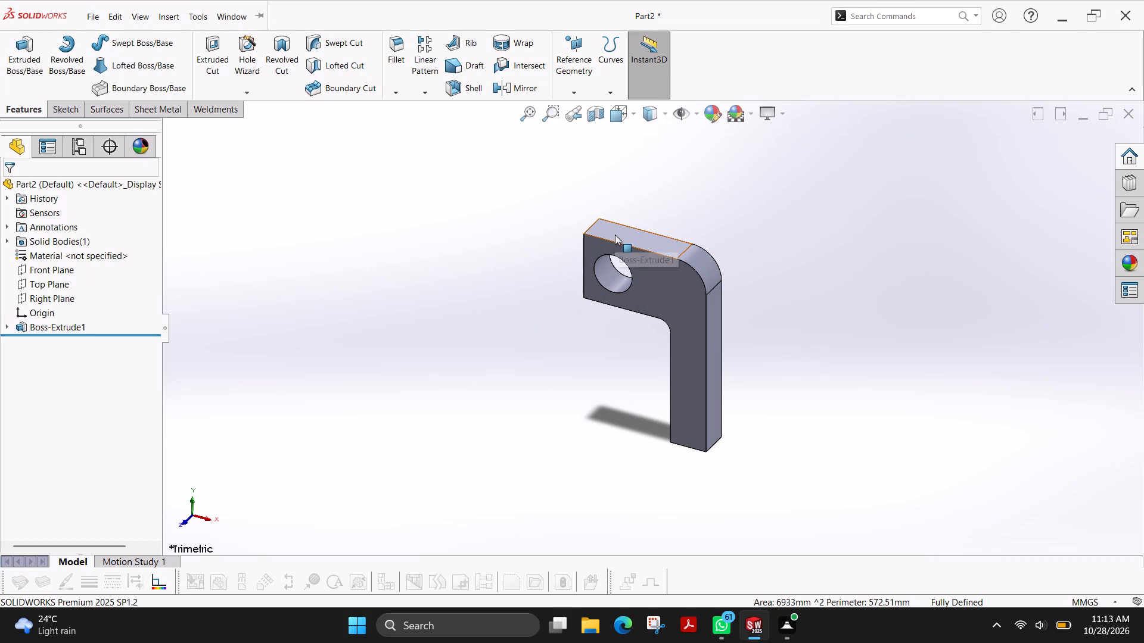
Sketch a corner rectangle about 17 by 12 mm on the part's flat top face, starting on the end edge near the hole.
click(615, 235)
click(58, 106)
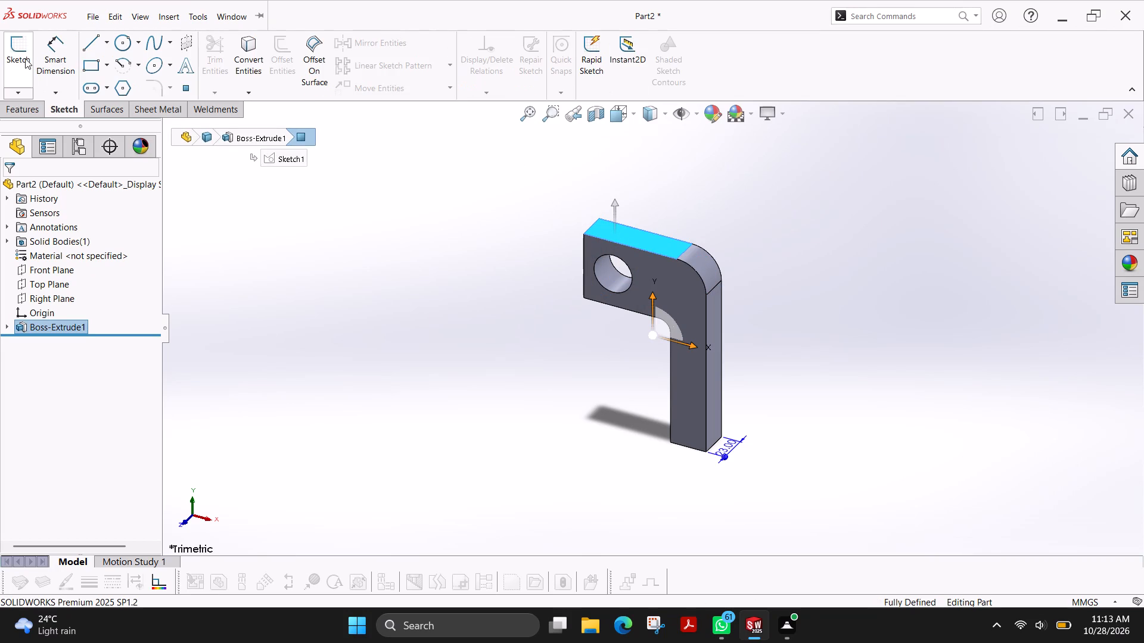
click(23, 58)
key(Escape)
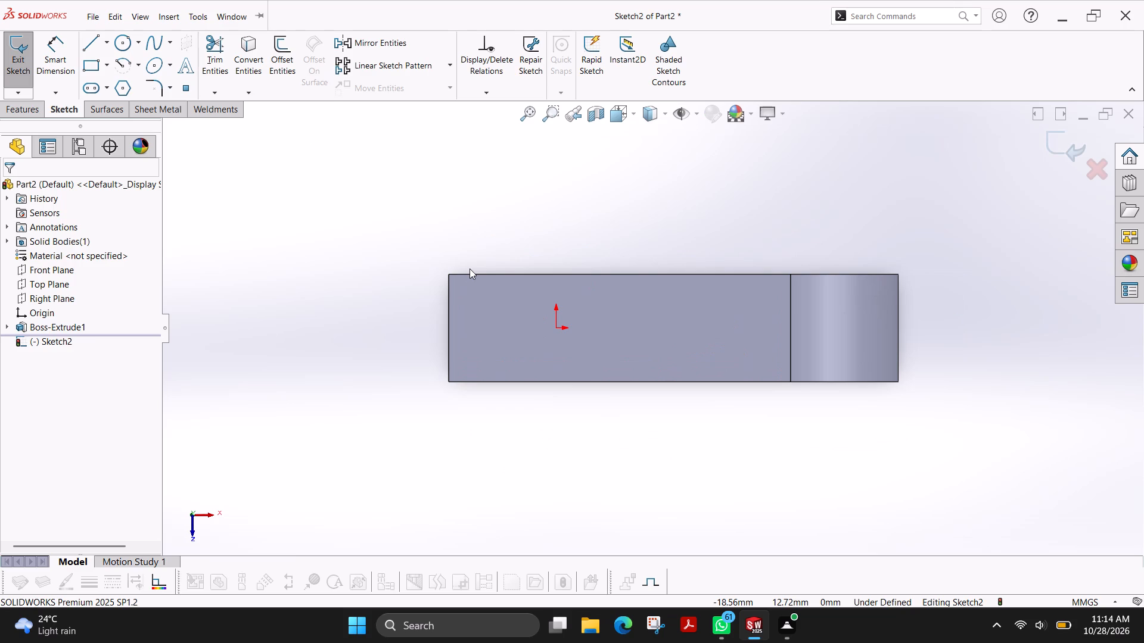
click(88, 68)
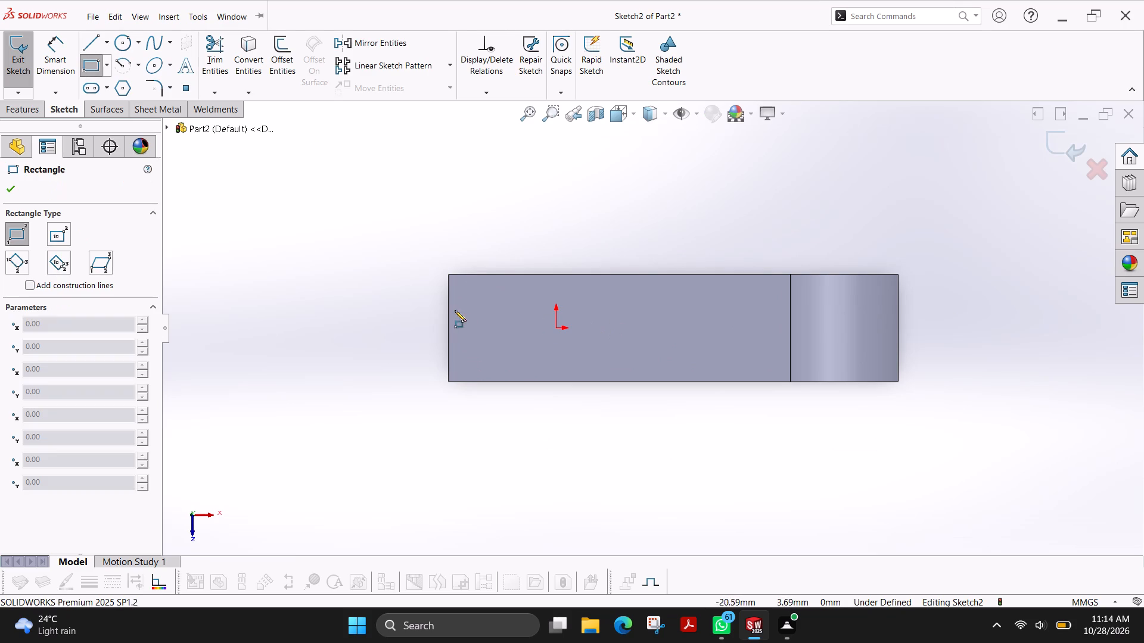
click(449, 295)
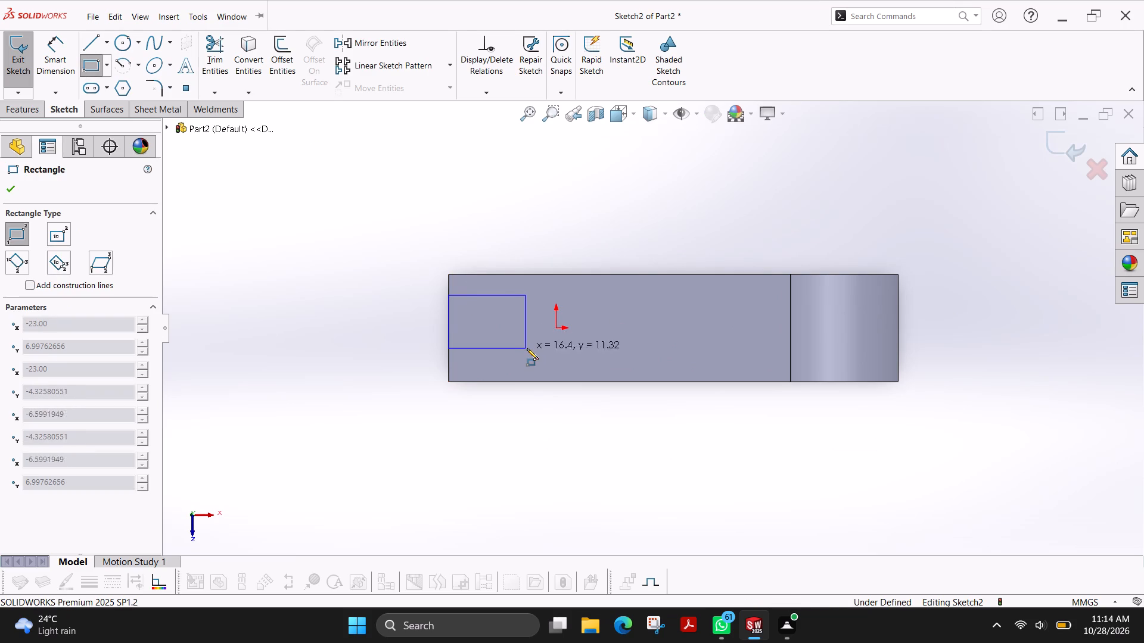
click(529, 351)
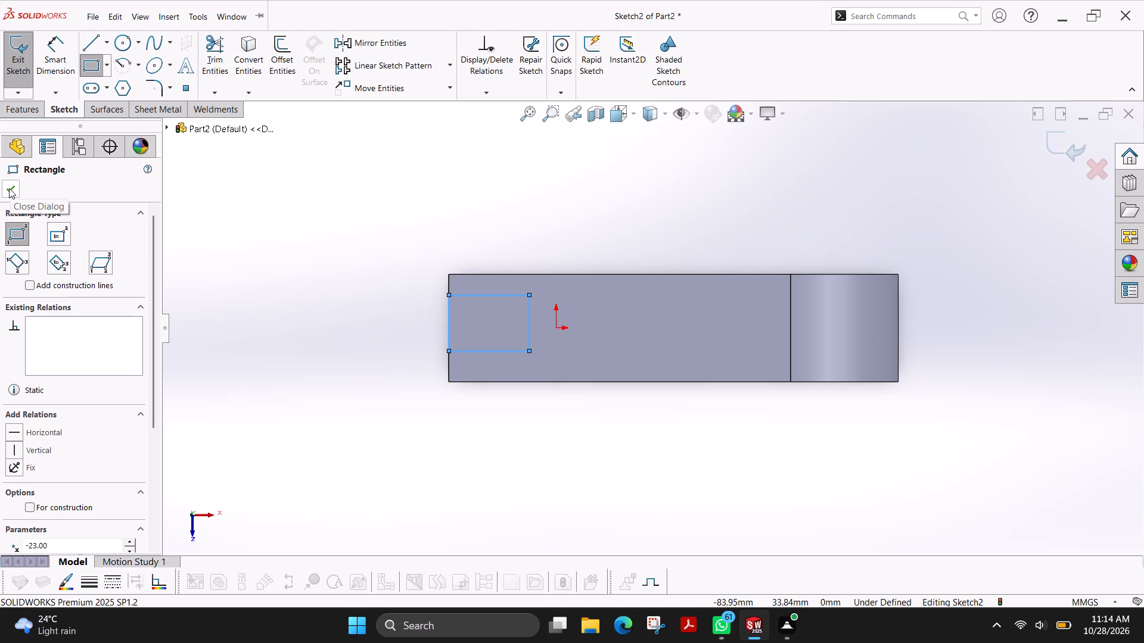
click(9, 188)
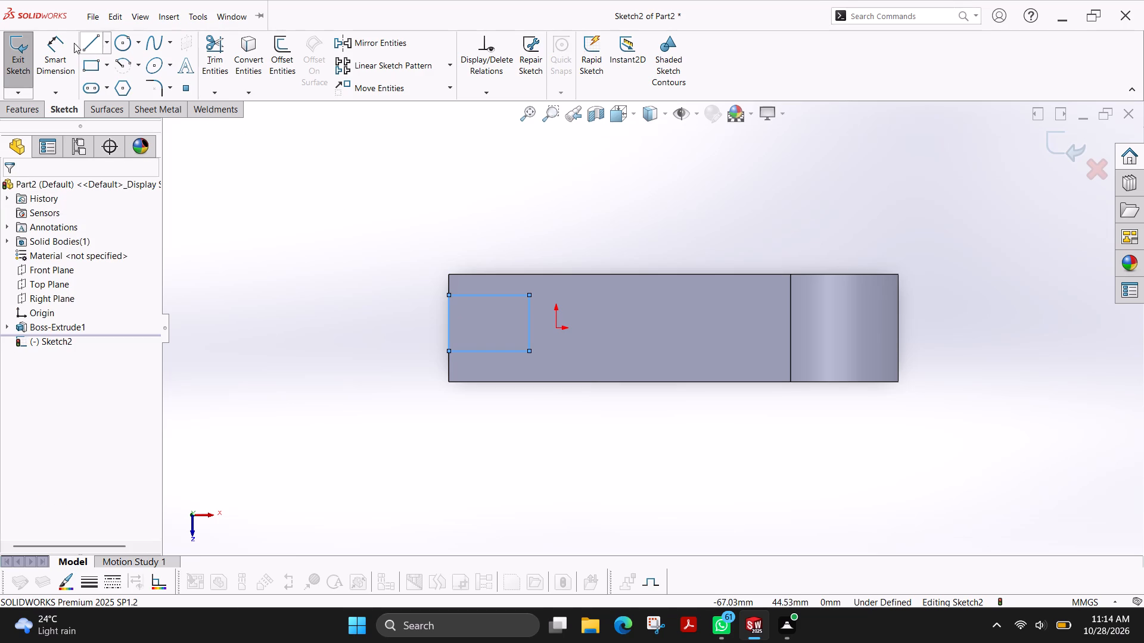
Dimension the rectangle's vertical side along the part's end edge to 12 mm.
click(47, 47)
click(449, 322)
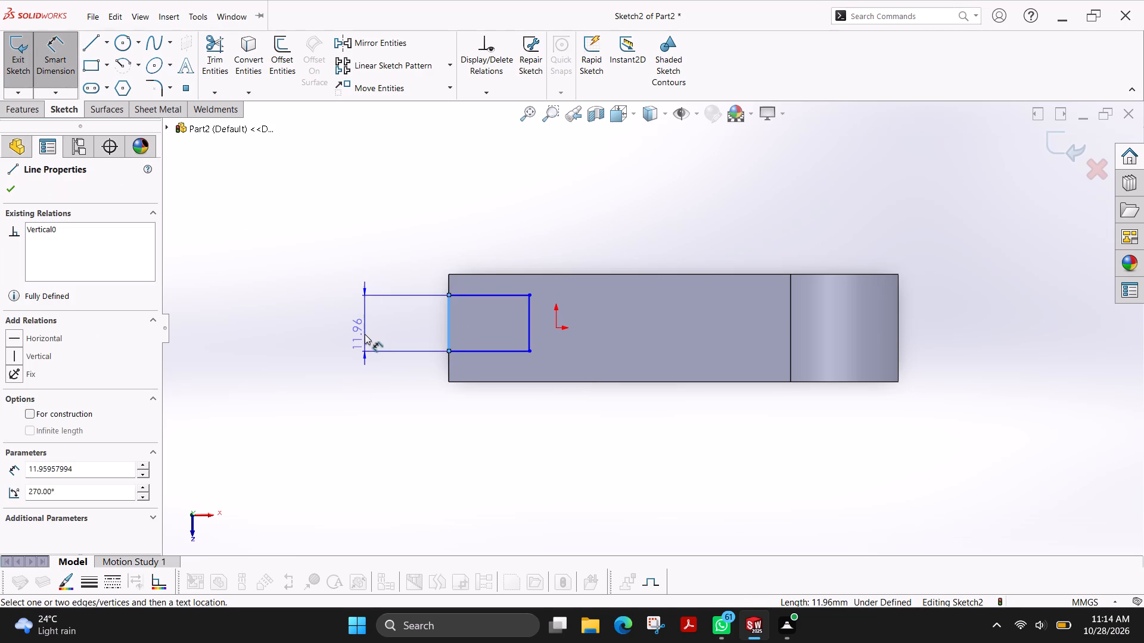
click(367, 326)
text(12)
key(Return)
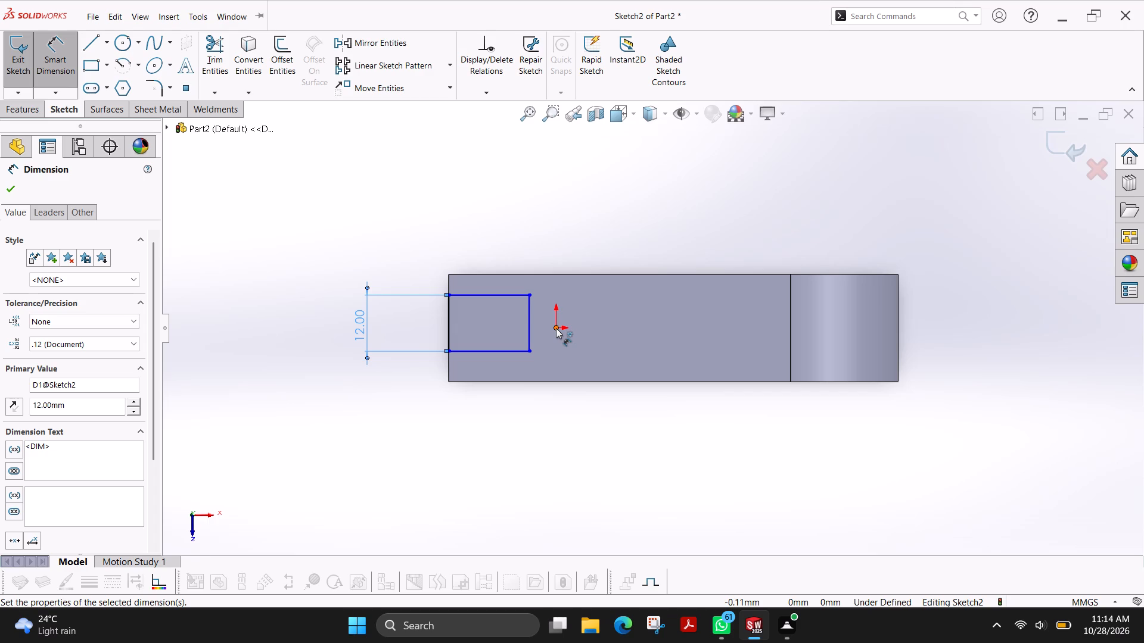
Dimension the distance from the origin to the rectangle's upper horizontal edge as 6 mm.
click(556, 328)
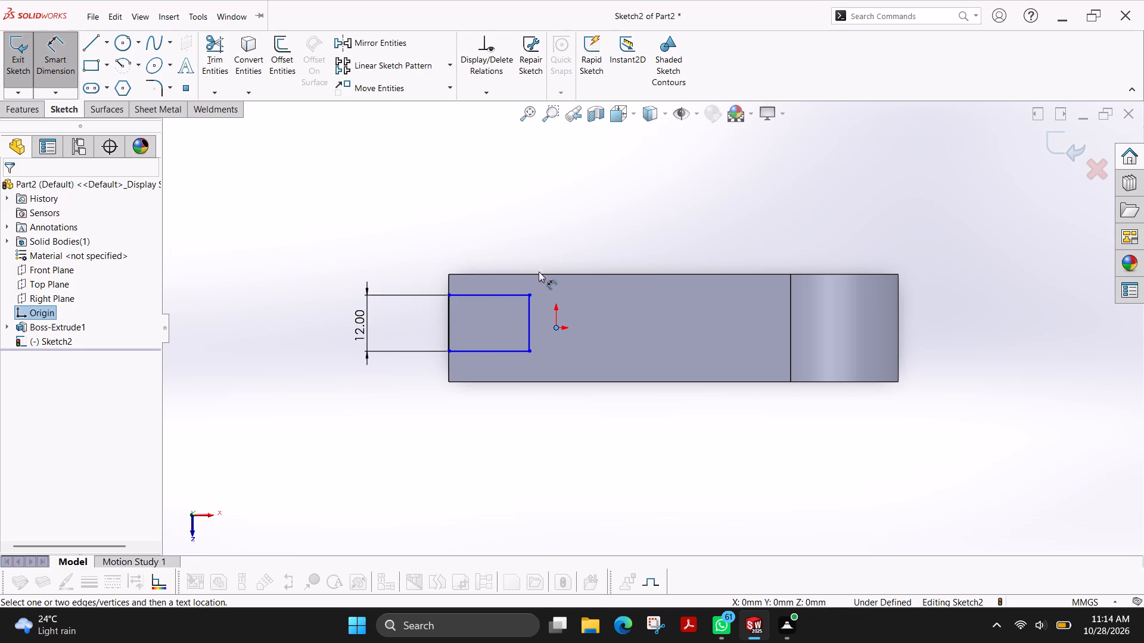
click(503, 294)
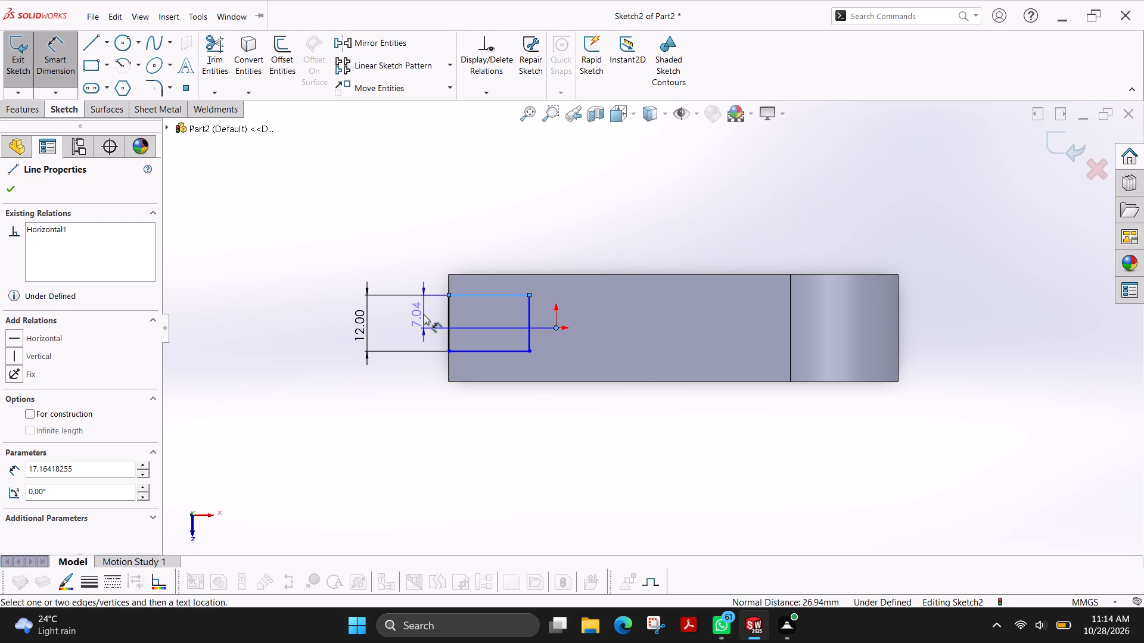
click(424, 314)
key(6)
key(Return)
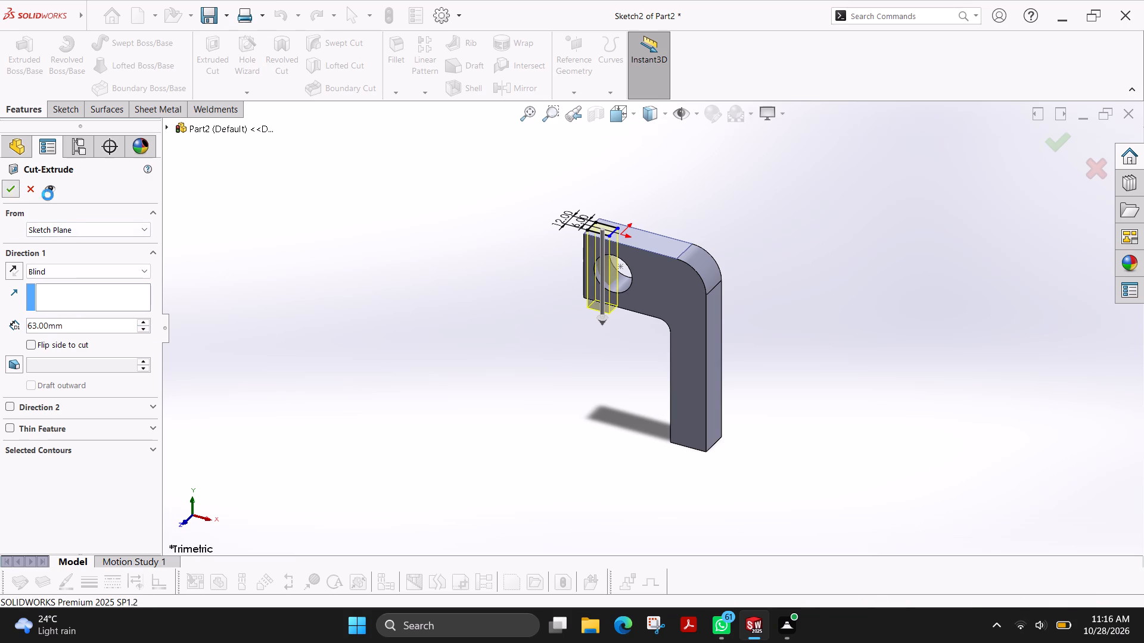
Inspect the slot and hole interior with a temporary Top Plane section view, moving the section plane up and down through the part.
scroll(677, 277, down, 3)
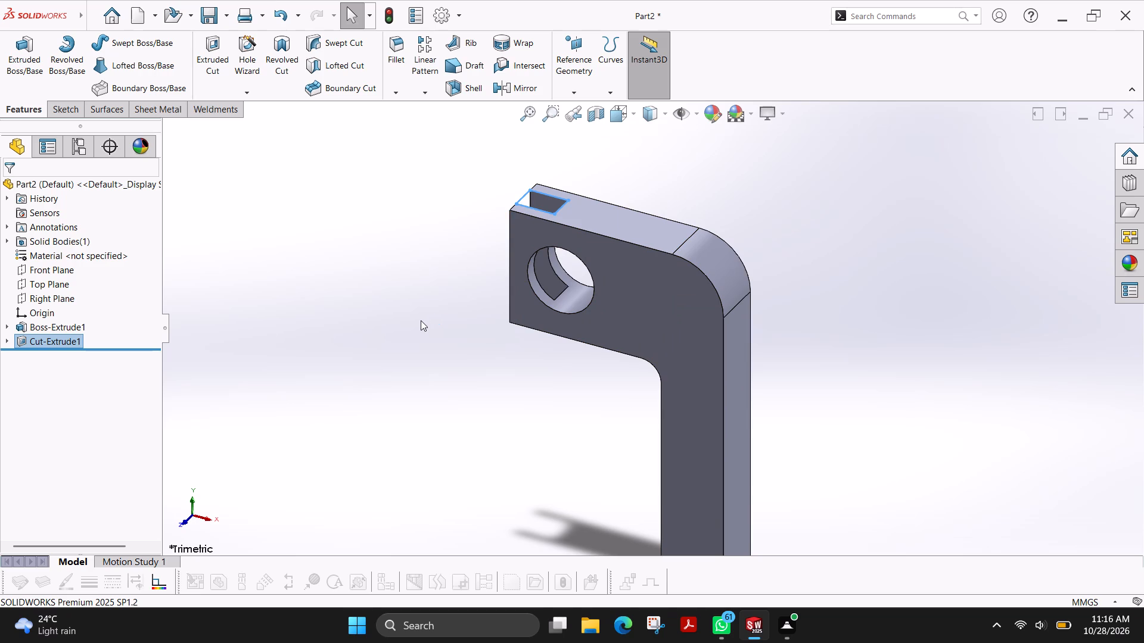
click(587, 111)
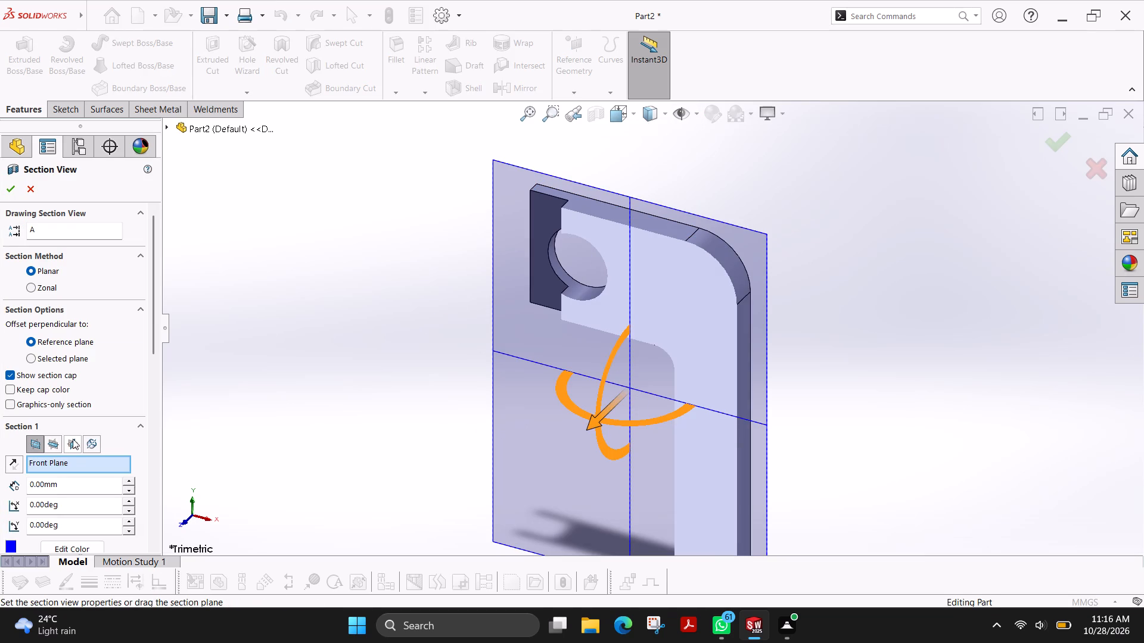
click(57, 446)
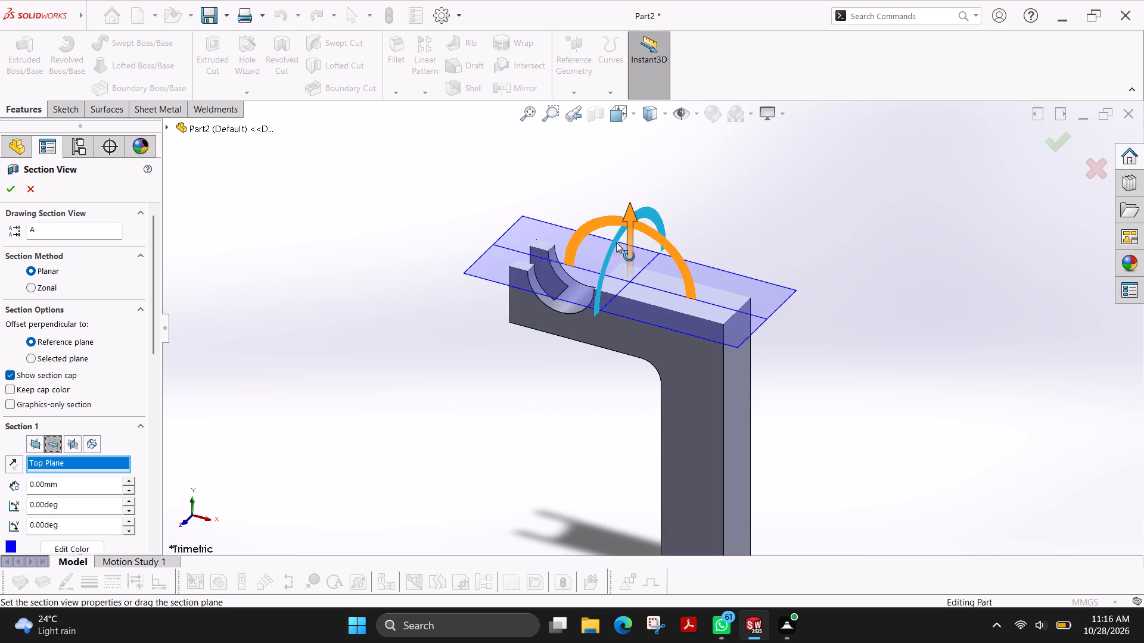
drag(632, 215, 648, 160)
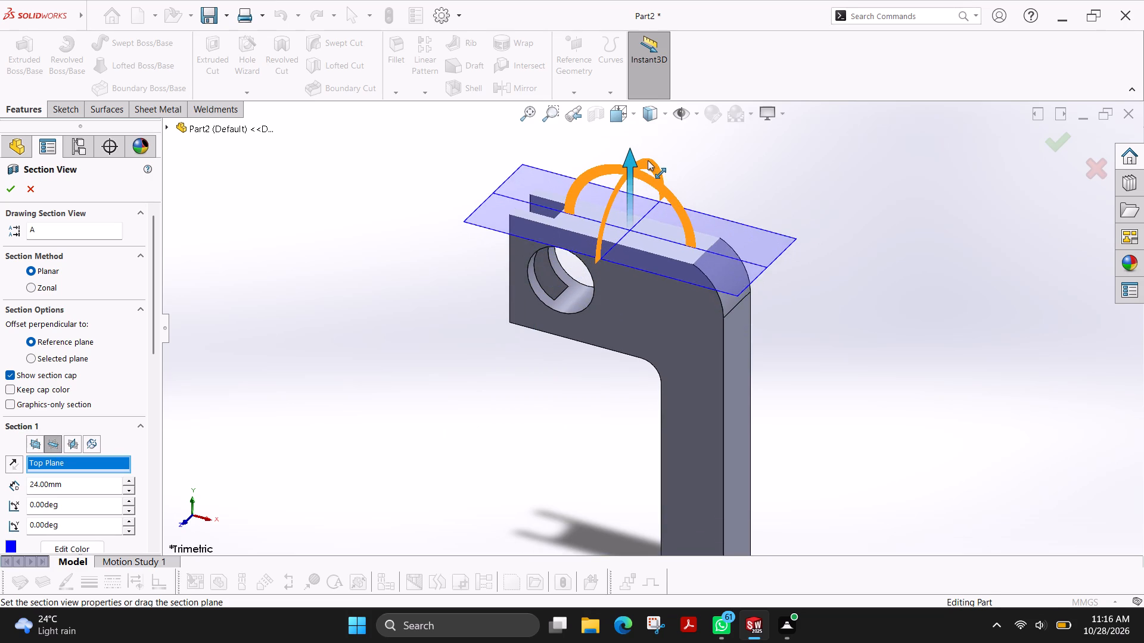
drag(648, 160, 664, 210)
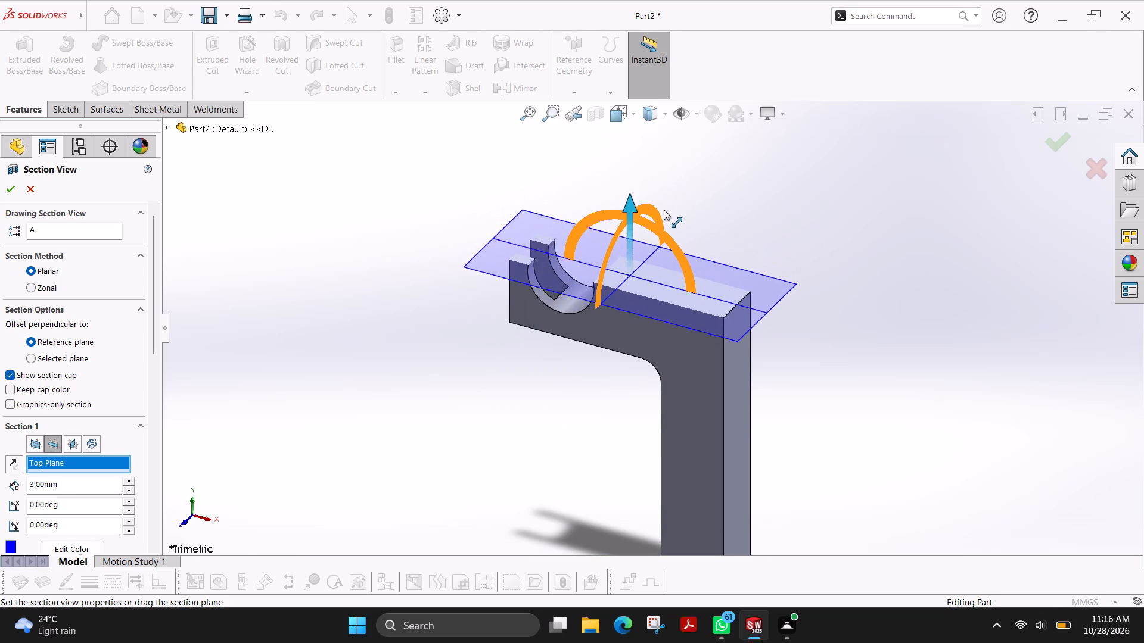
drag(664, 210, 667, 214)
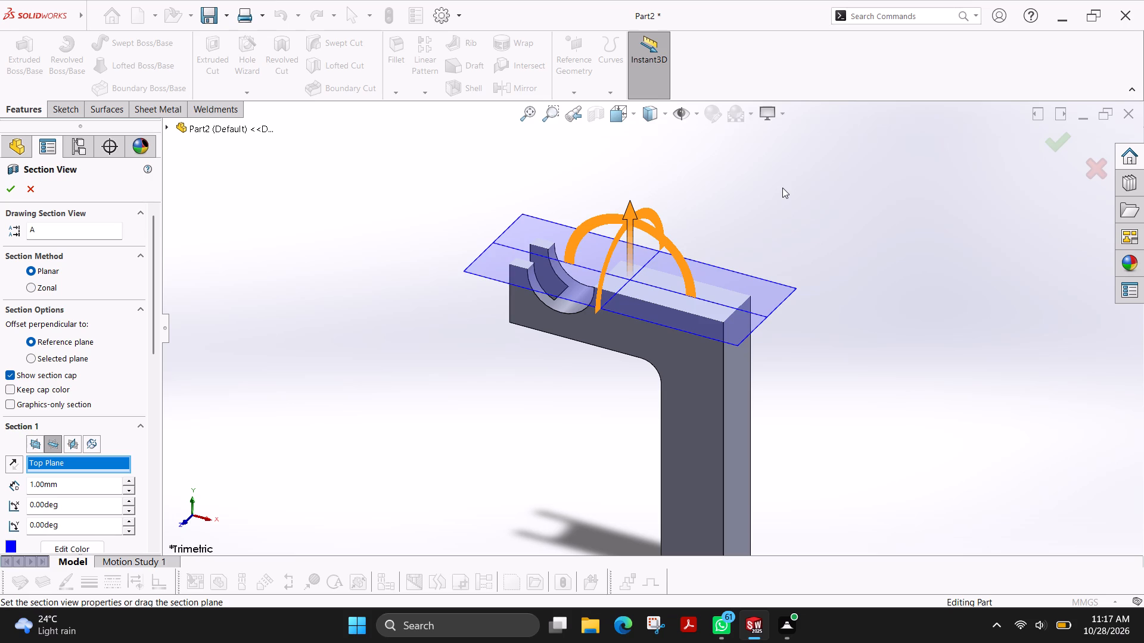
drag(630, 215, 641, 151)
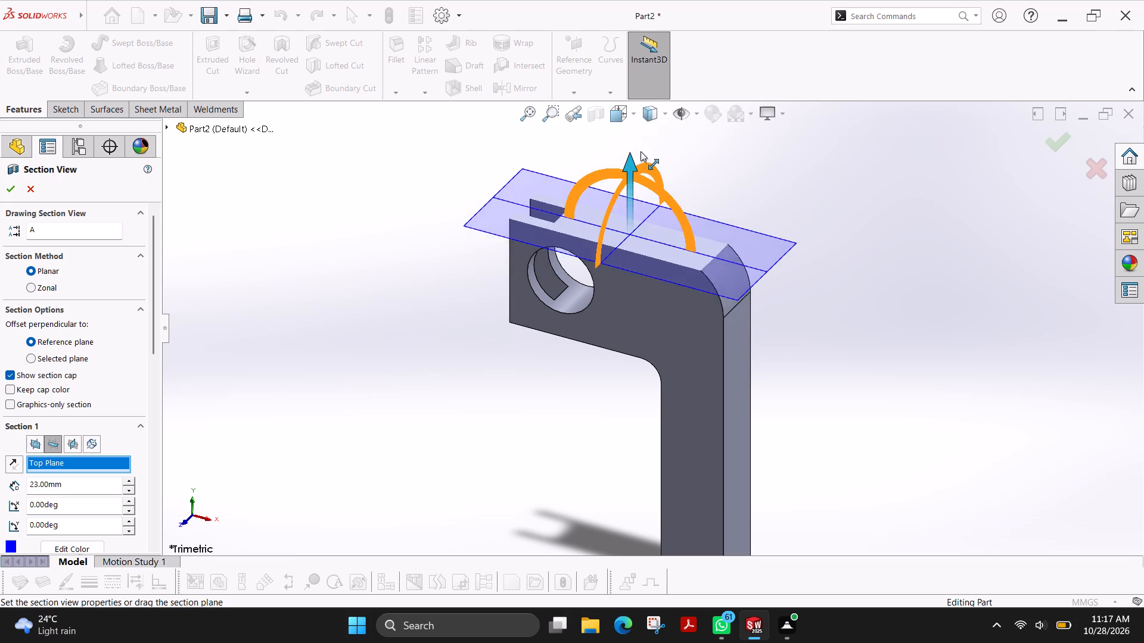
drag(641, 151, 643, 320)
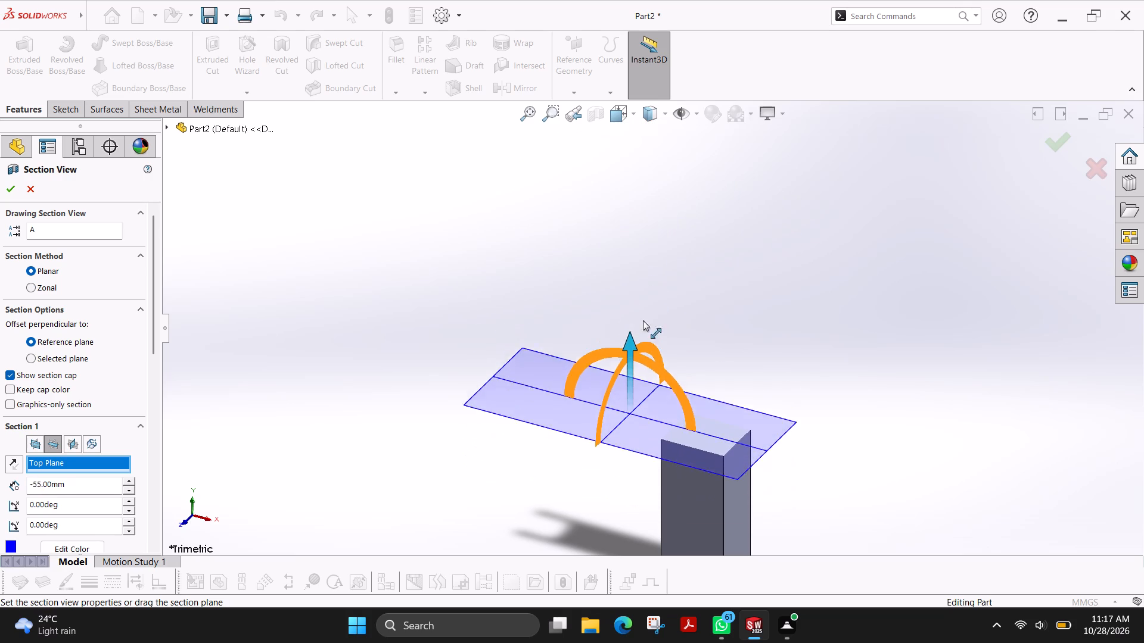
drag(643, 320, 661, 225)
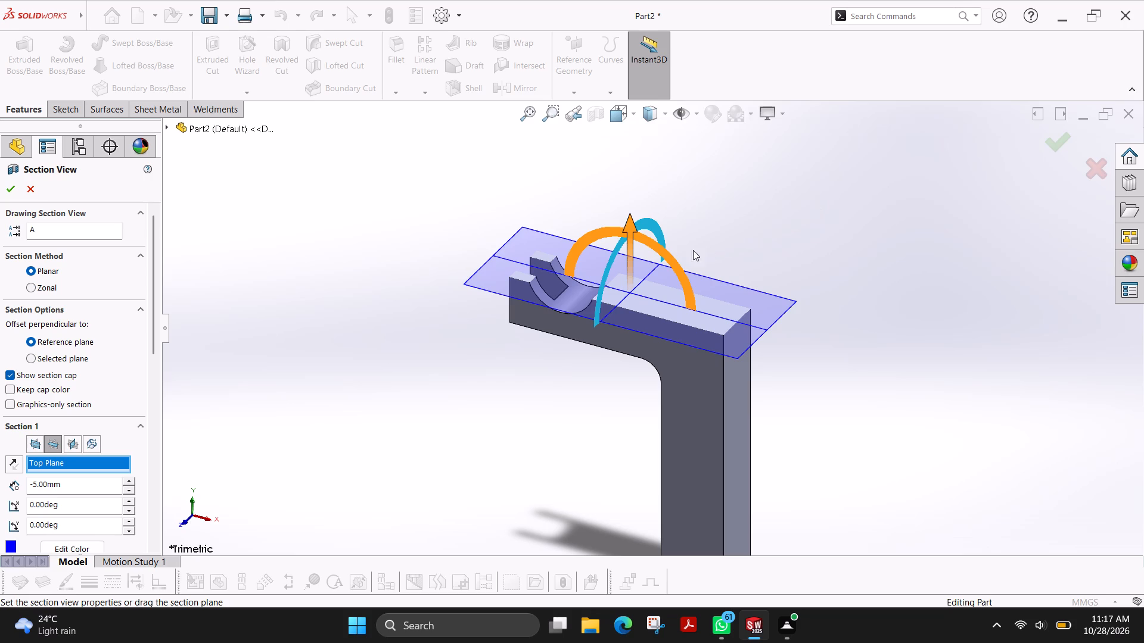
key(Escape)
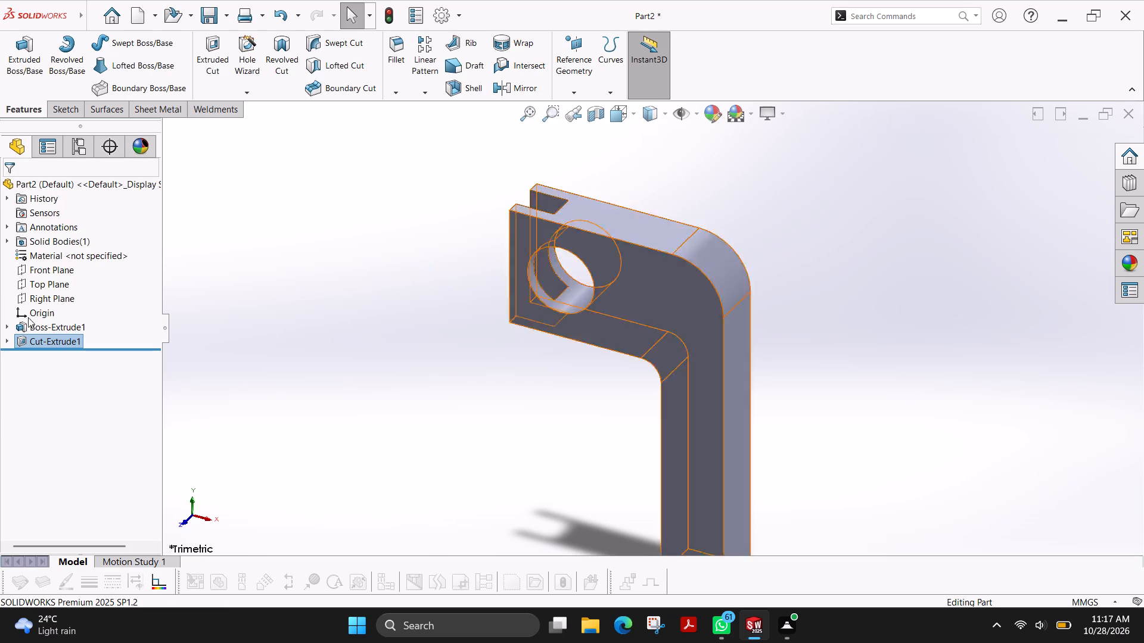
Edit the slot cut's sketch and dimension the rectangle's lower horizontal edge to 16 mm.
click(7, 344)
click(48, 355)
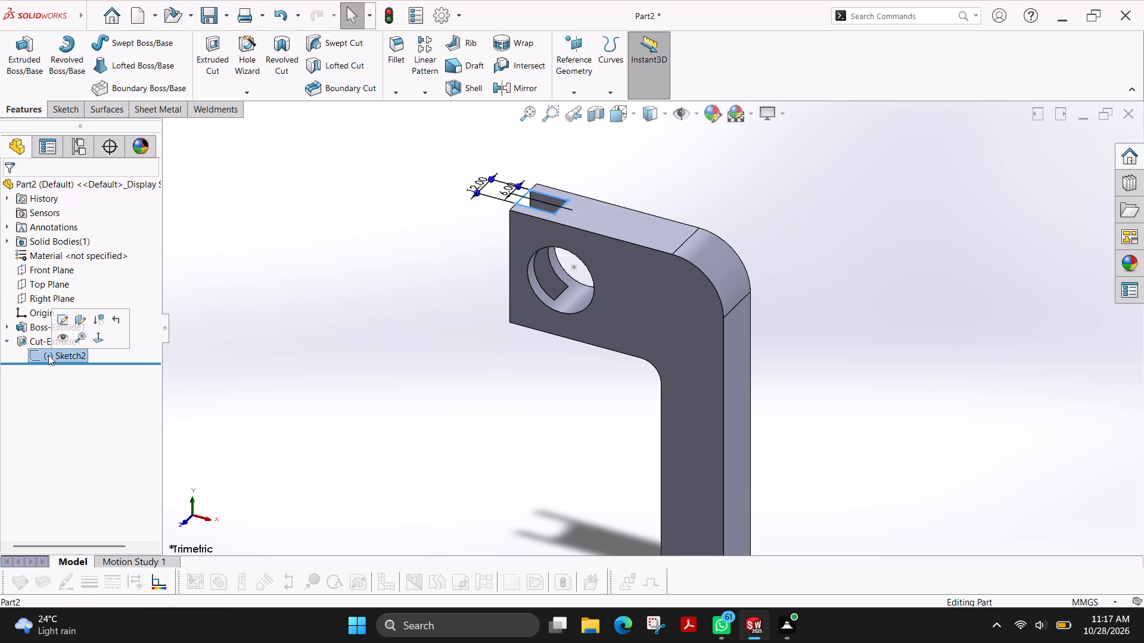
click(65, 104)
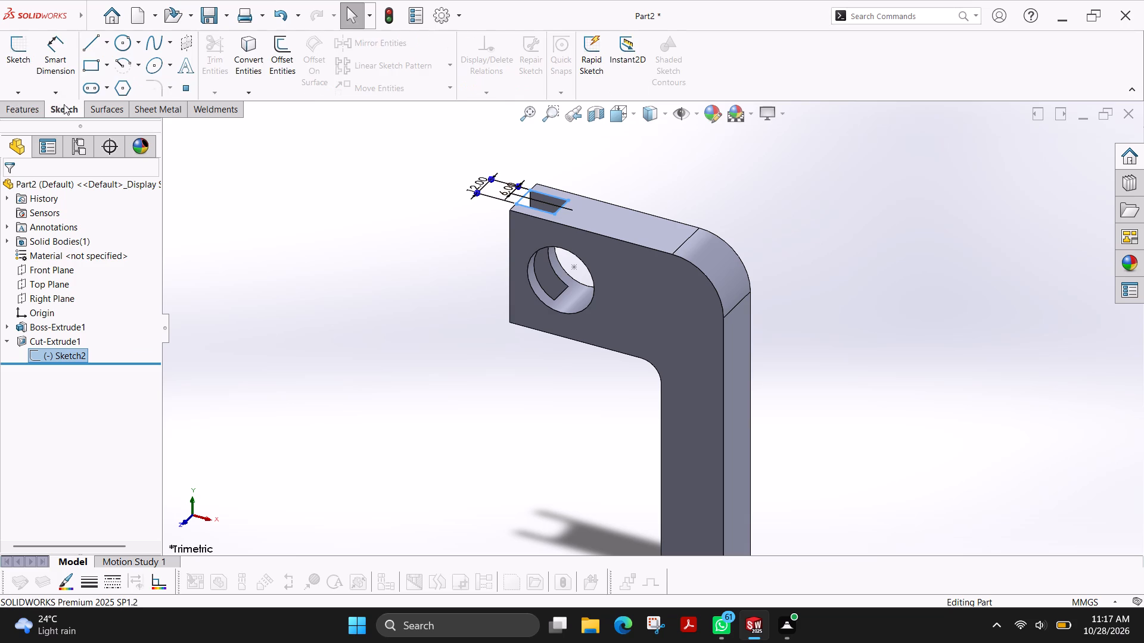
click(23, 57)
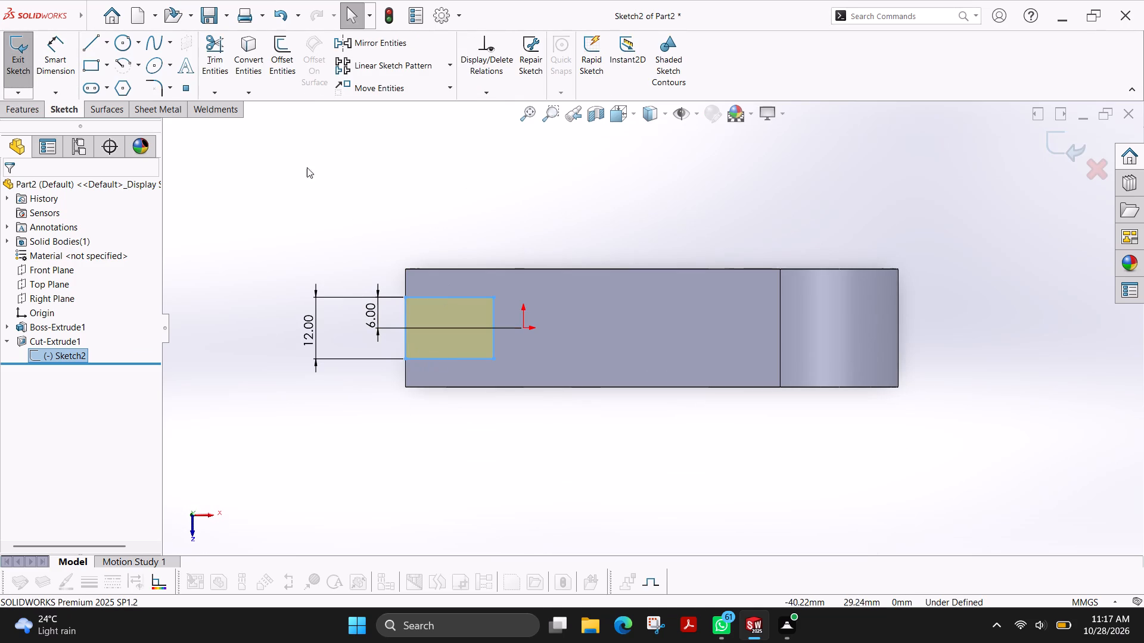
click(43, 58)
click(459, 360)
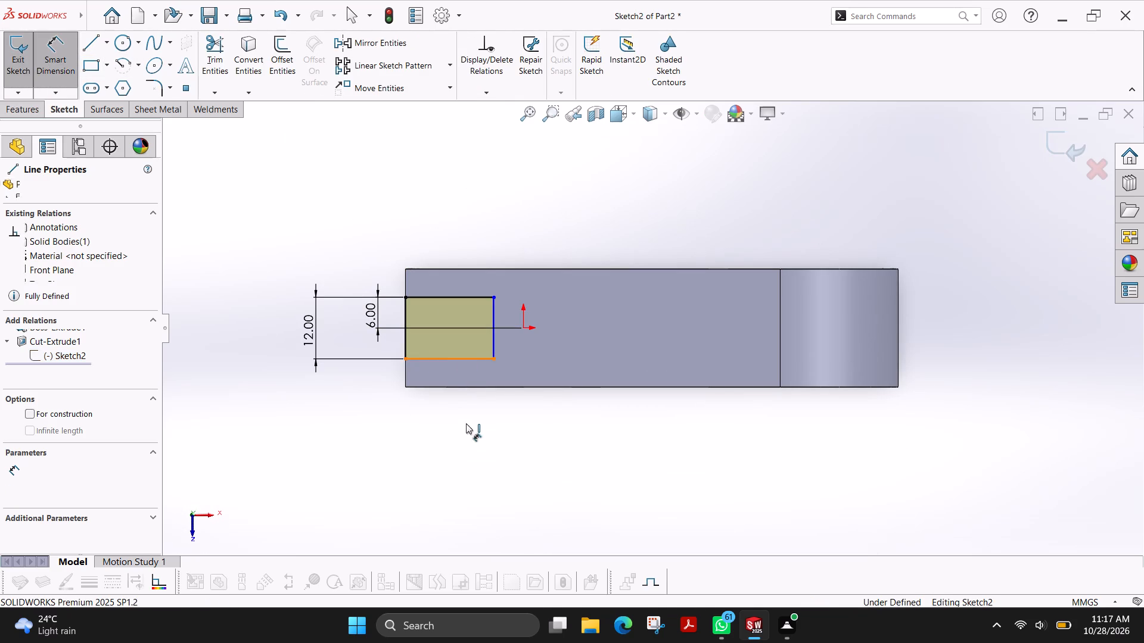
click(453, 442)
text(16)
key(Return)
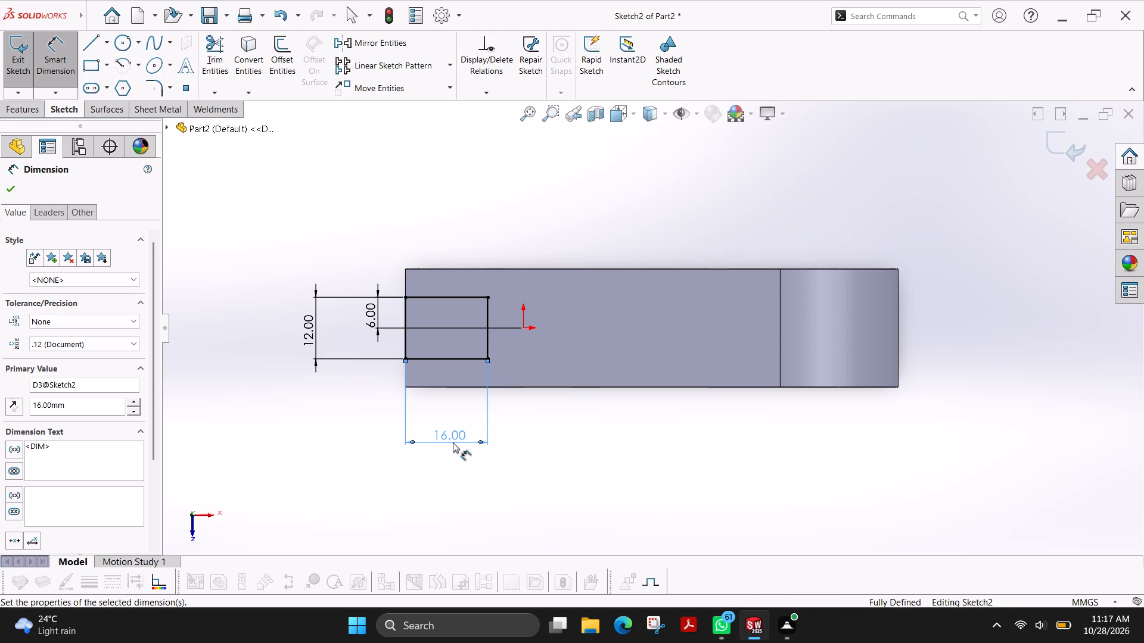
click(8, 186)
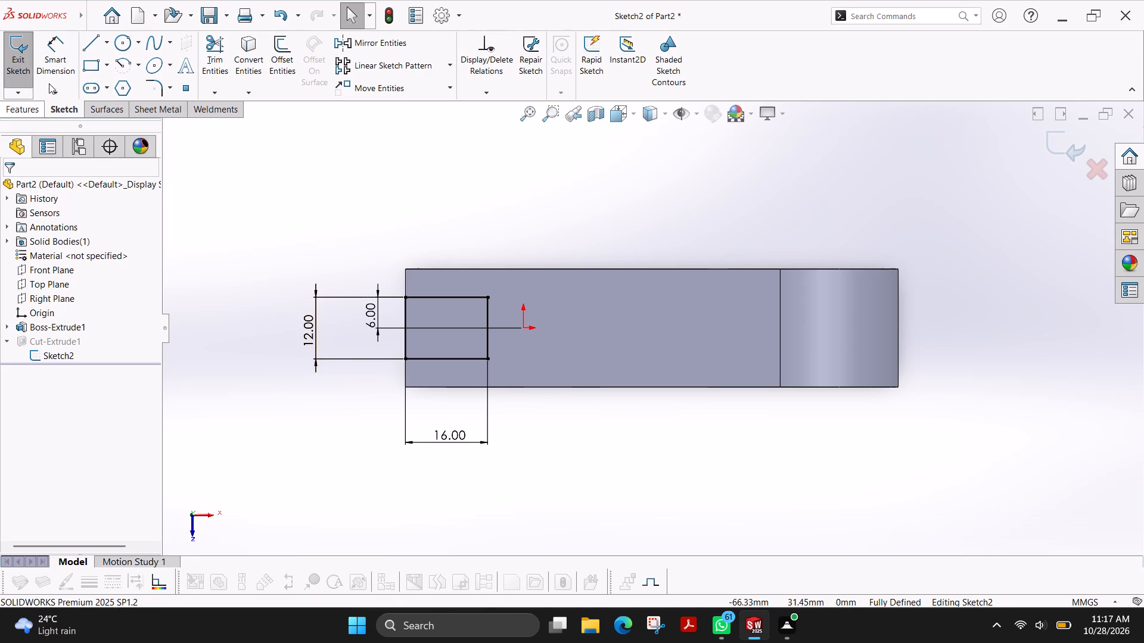
click(18, 68)
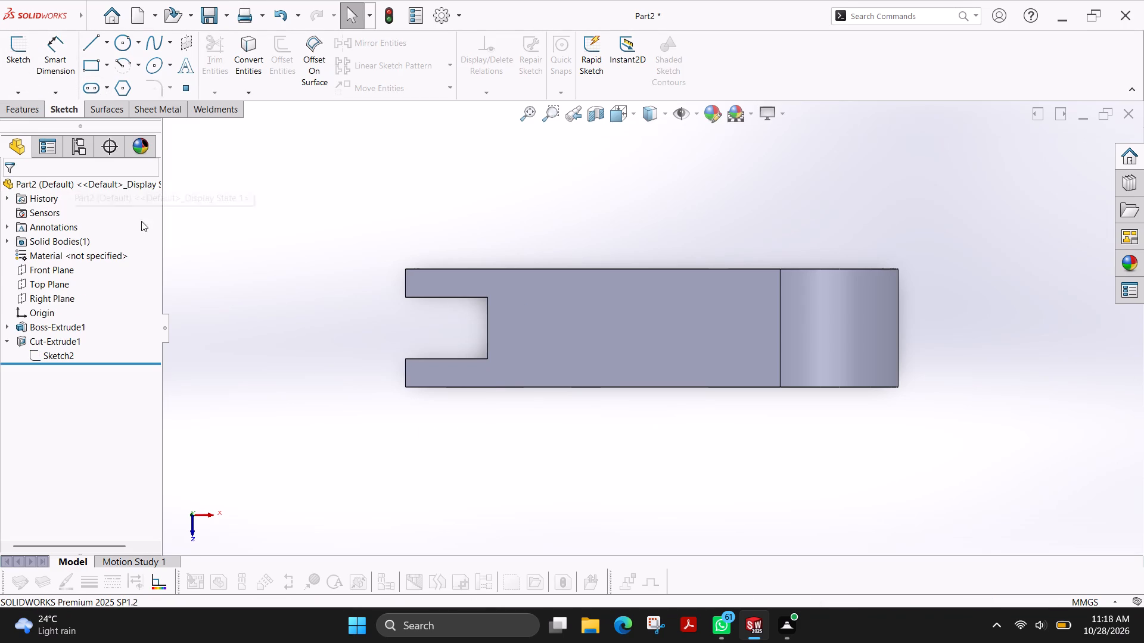
Examine the slotted end, the hole and the rounded corner of the part from several angles.
middle_click(354, 332)
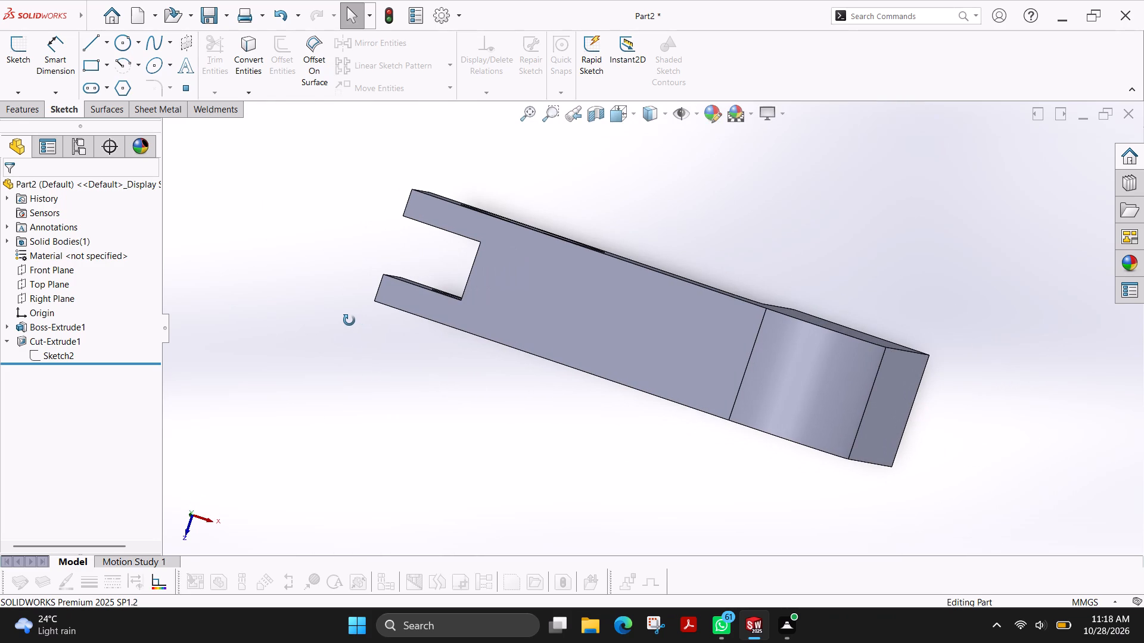
middle_click(367, 326)
scroll(367, 326, up, 1)
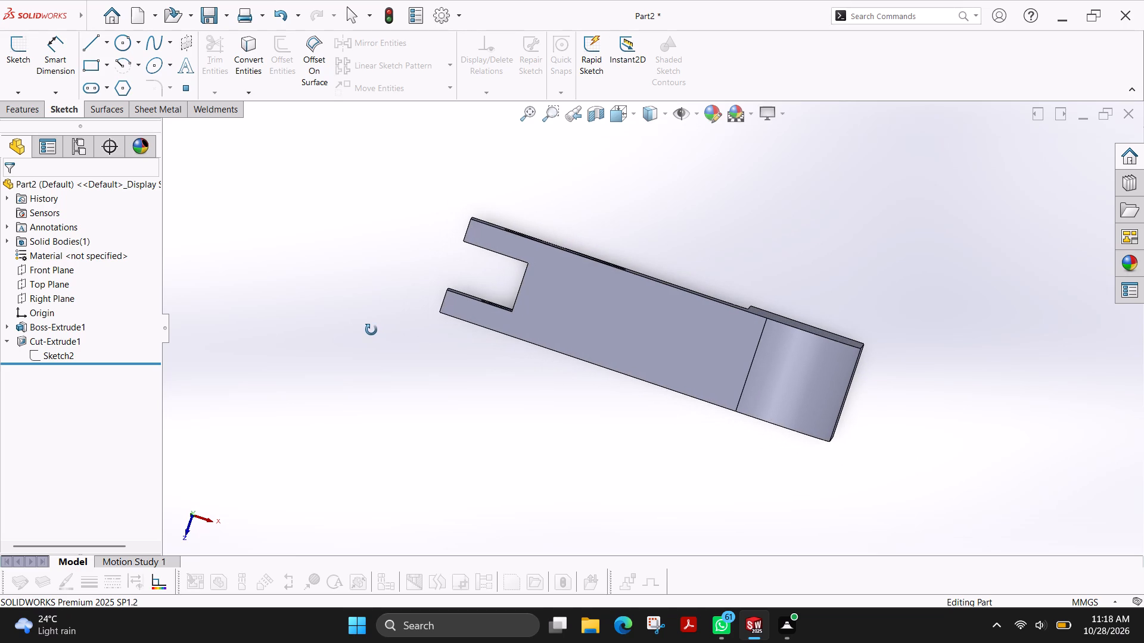
scroll(503, 308, down, 2)
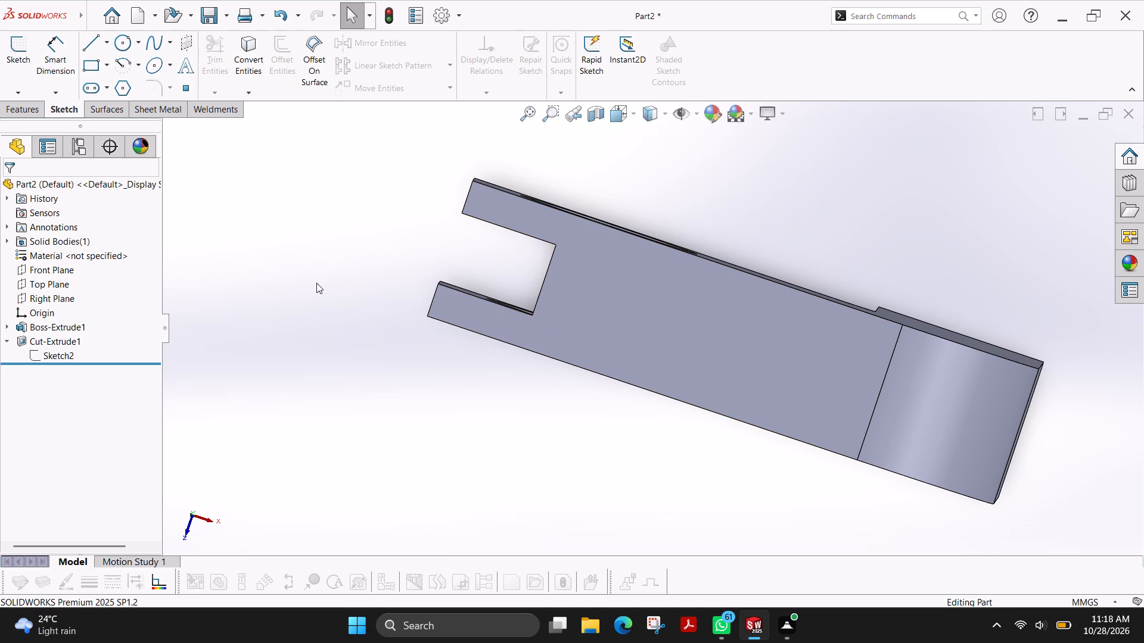
middle_drag(316, 283, 346, 238)
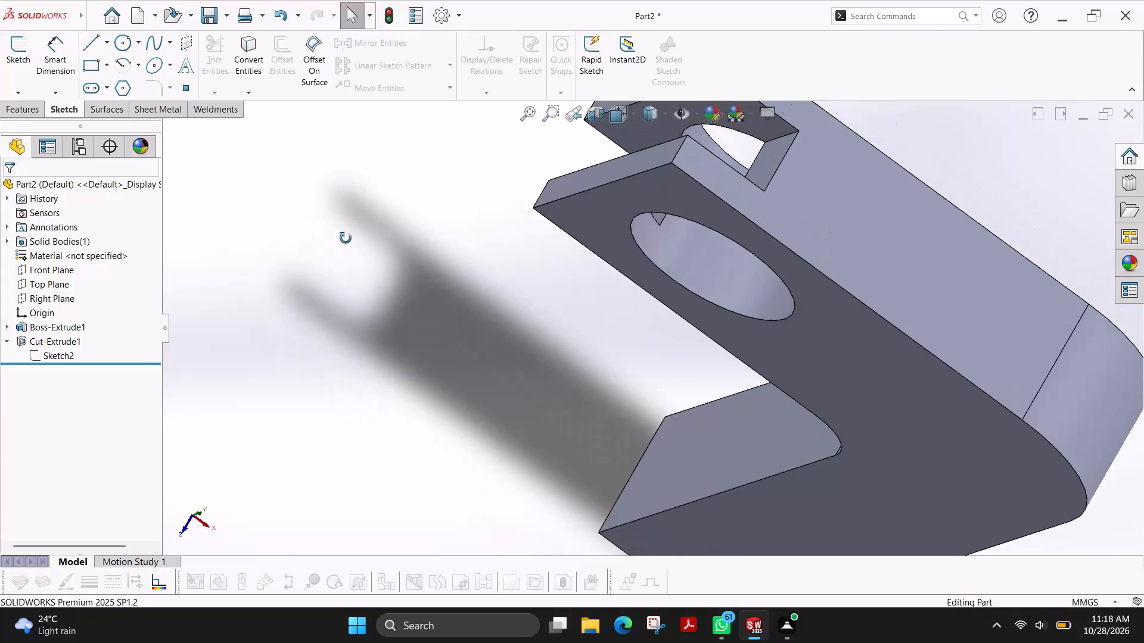
middle_drag(346, 238, 312, 258)
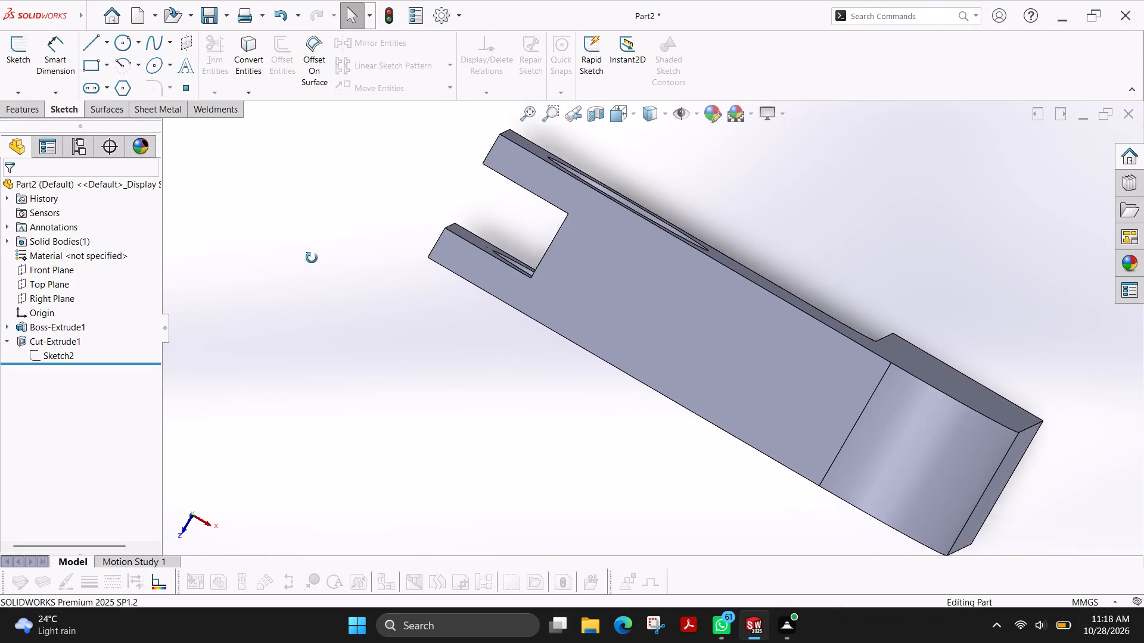
middle_drag(312, 258, 315, 257)
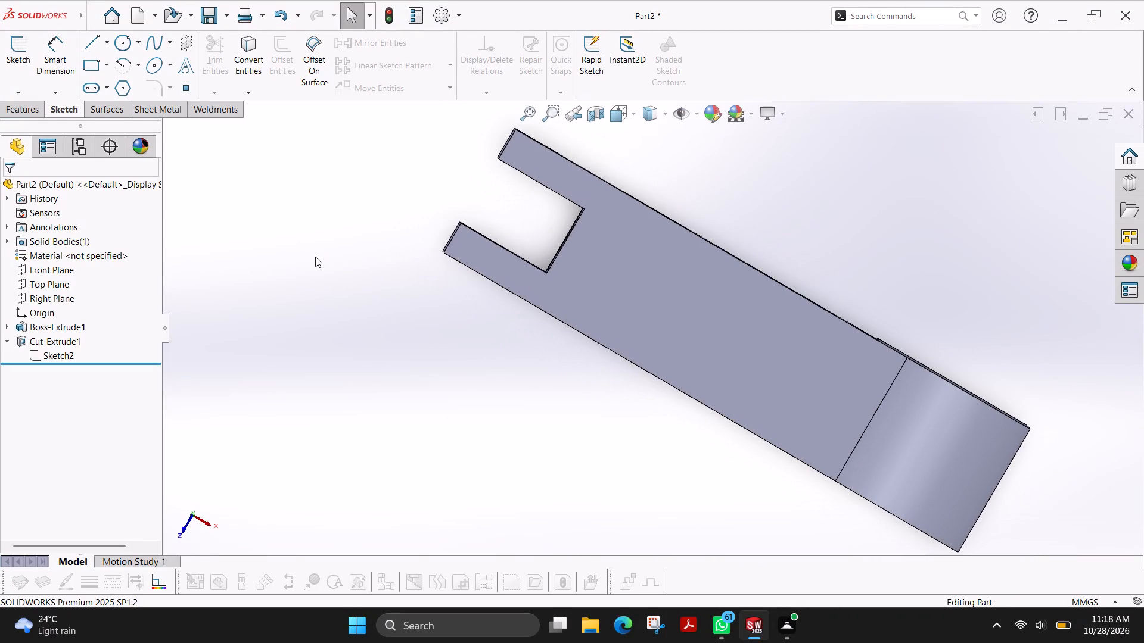
middle_drag(562, 417, 561, 368)
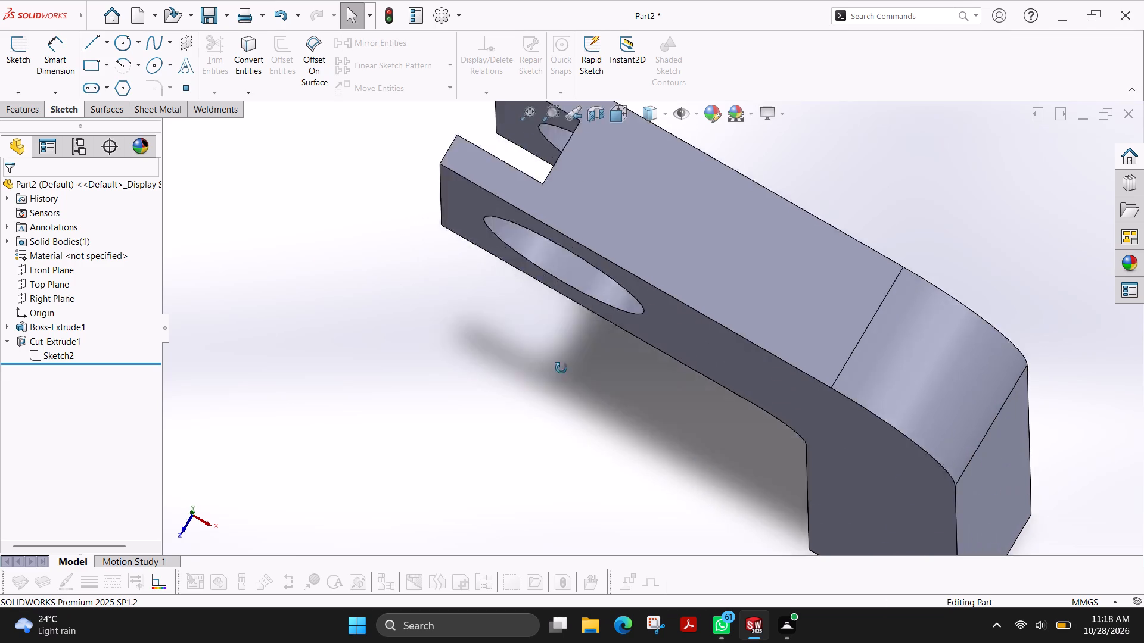
Sketch a circle about 4 mm in diameter on the long leg's outer face, centred across its width near the lower end.
middle_drag(561, 368, 517, 215)
scroll(564, 335, down, 2)
scroll(564, 335, up, 5)
scroll(775, 466, up, 2)
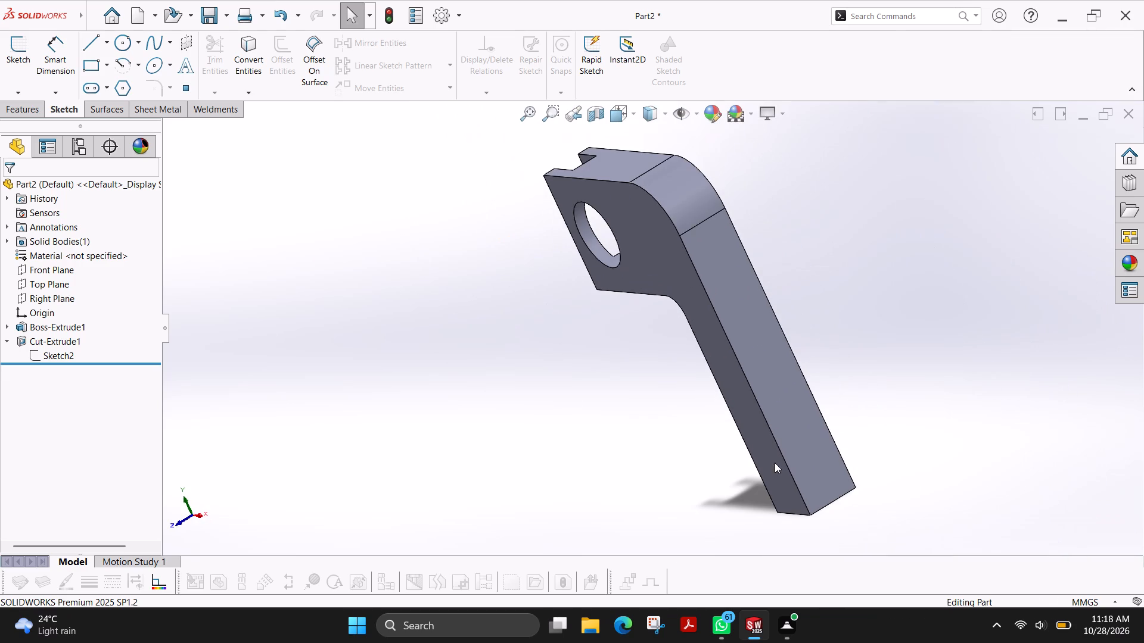
click(794, 408)
click(18, 55)
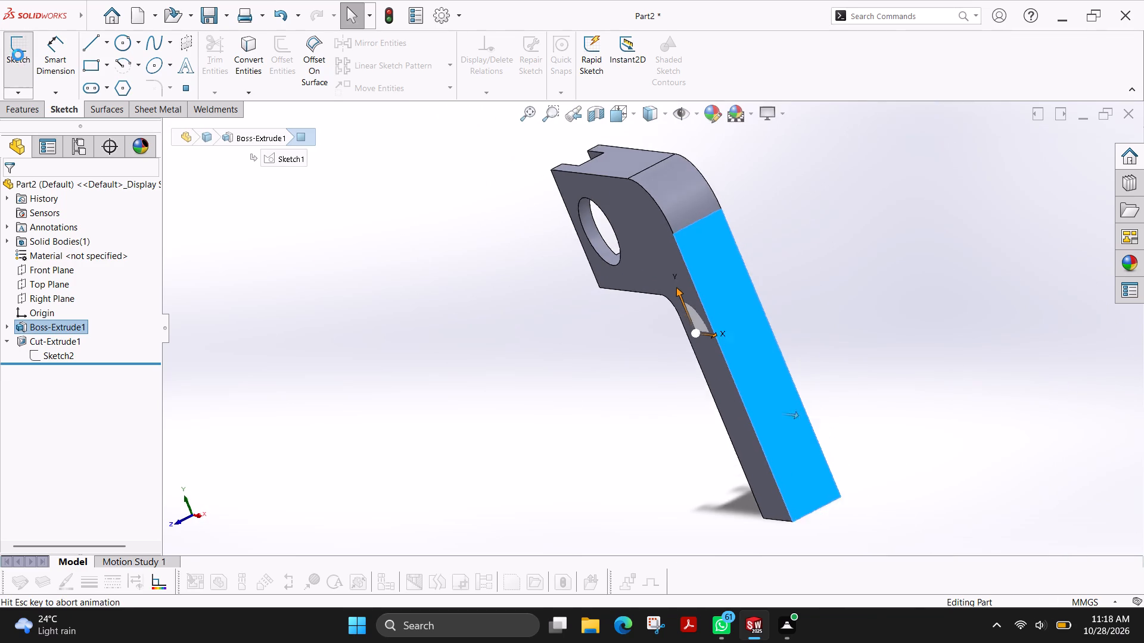
click(126, 40)
scroll(692, 499, down, 3)
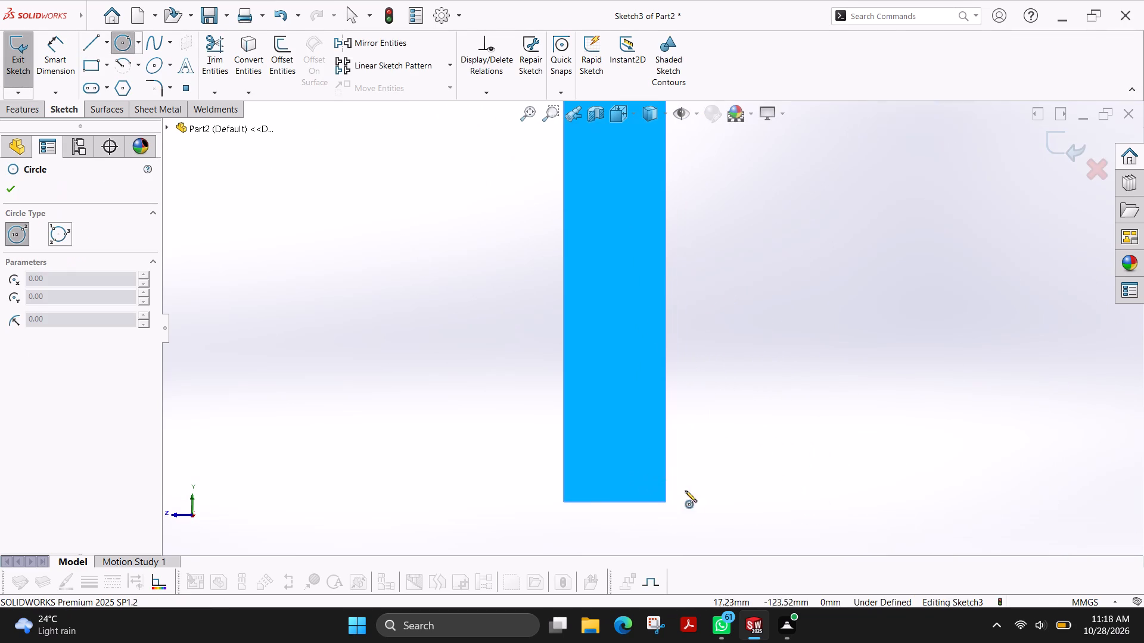
click(615, 448)
click(624, 448)
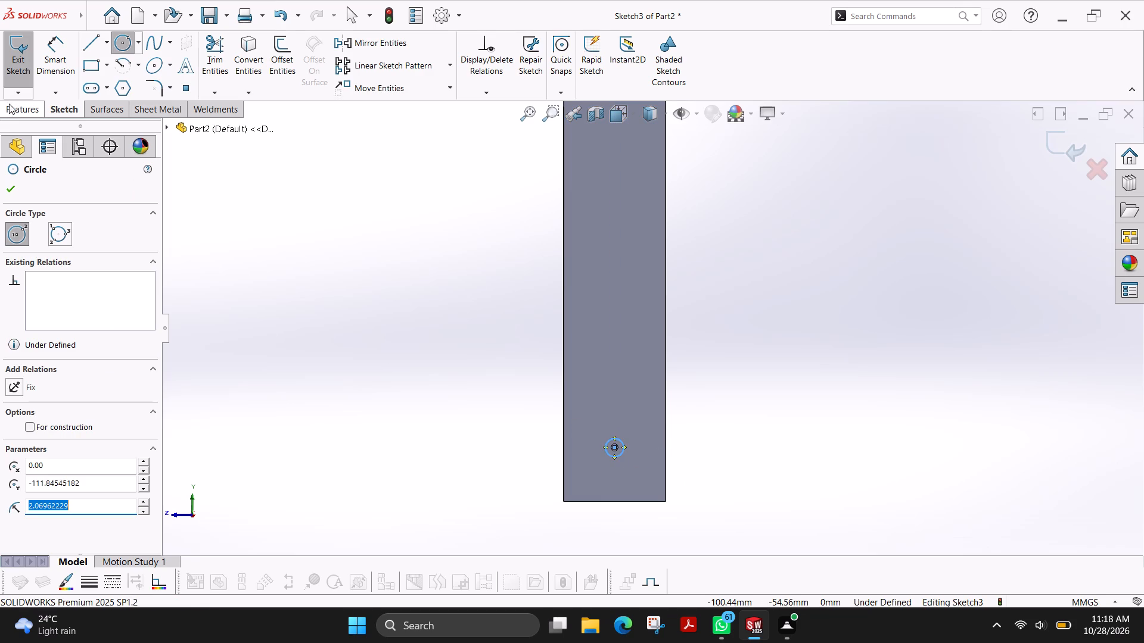
Dimension the distance from the circle's centre to the leg's bottom edge as 12 mm.
click(49, 62)
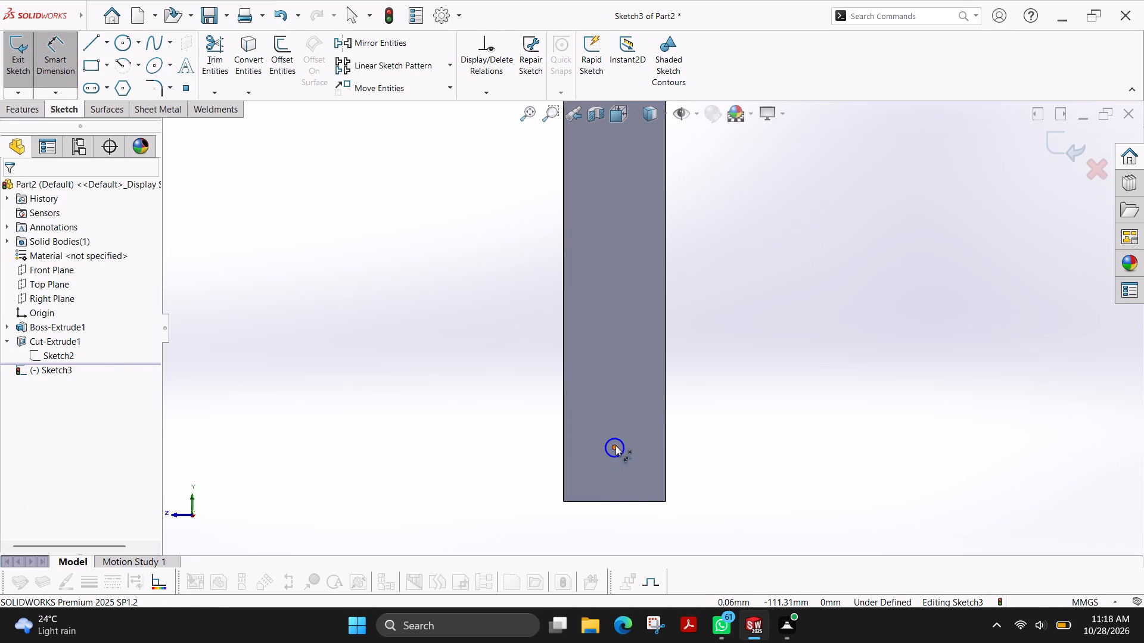
click(614, 447)
click(620, 503)
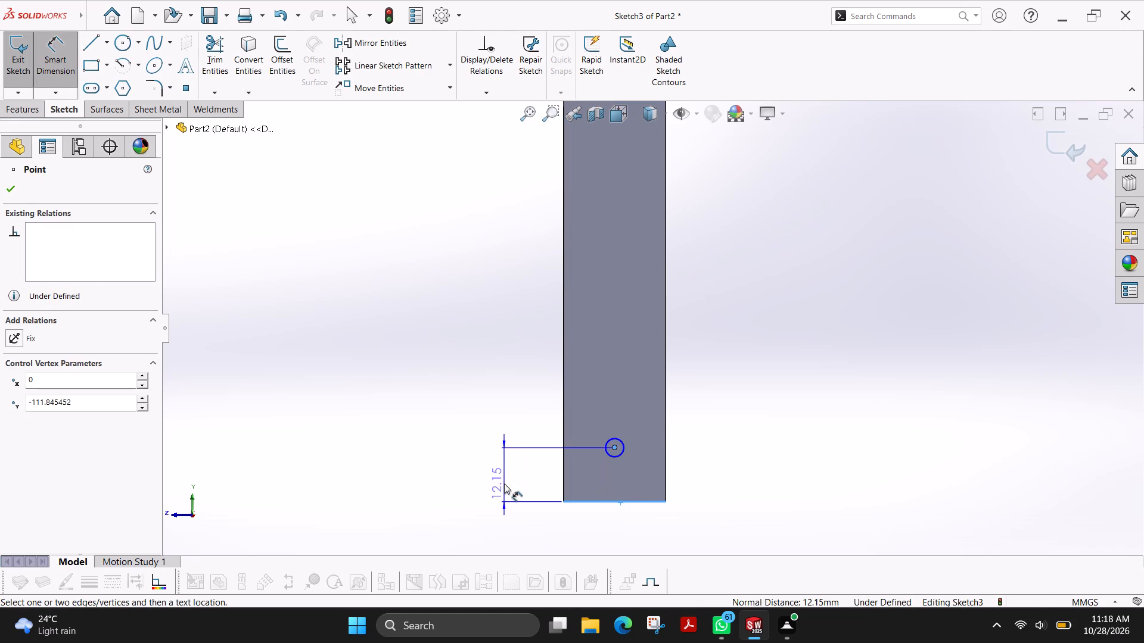
click(503, 477)
key(2)
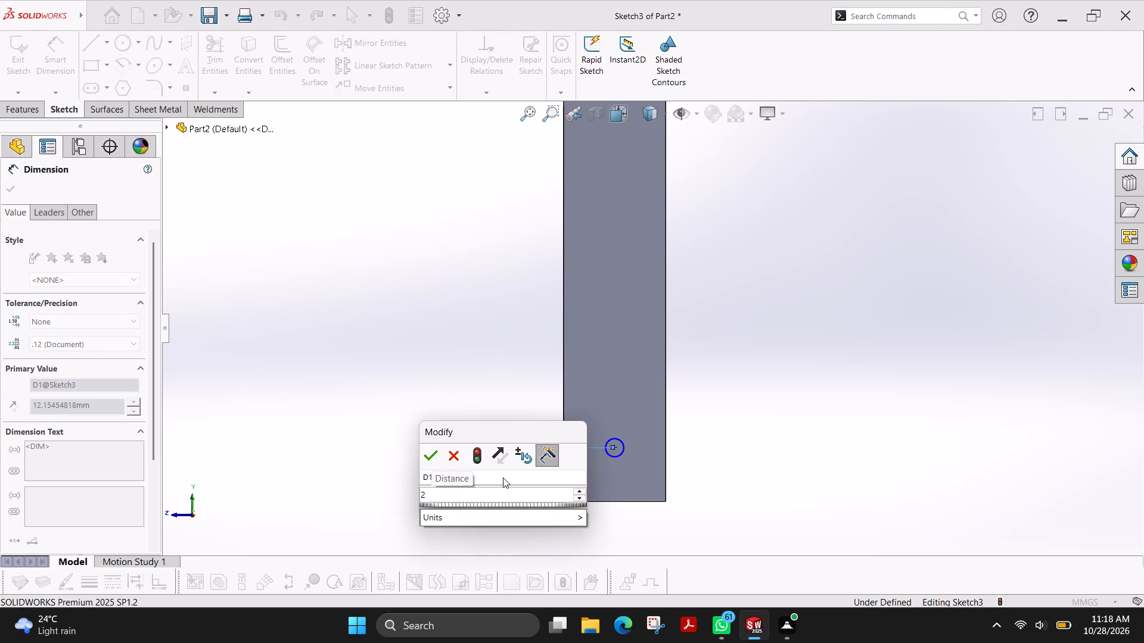
key(BackSpace)
text(12)
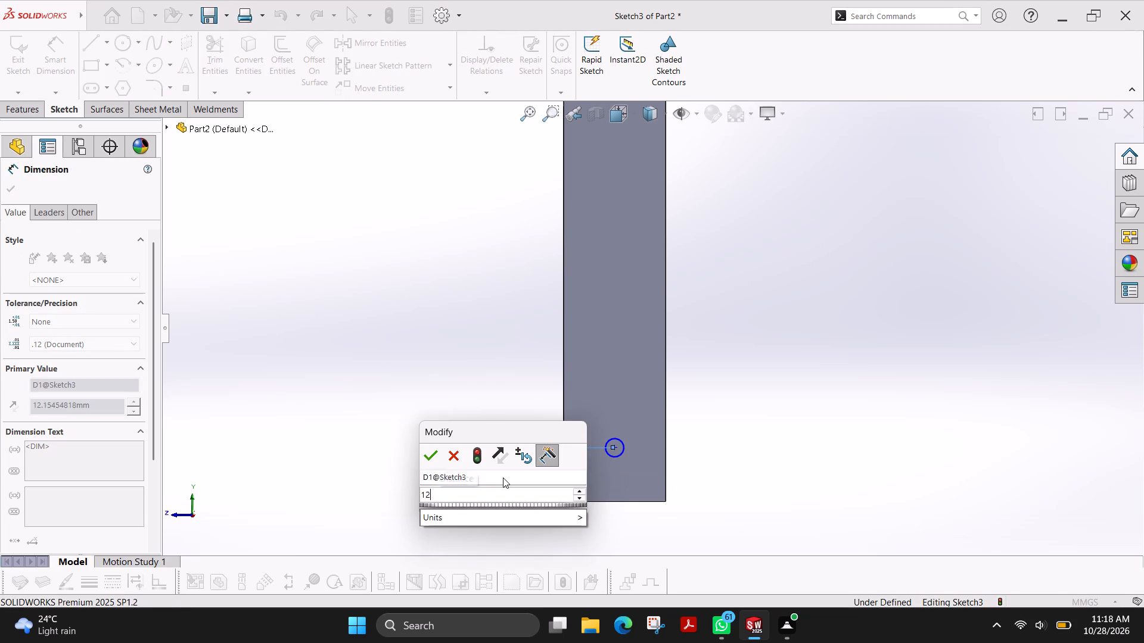
key(Return)
Dimension the circle's diameter as 6 mm.
click(622, 442)
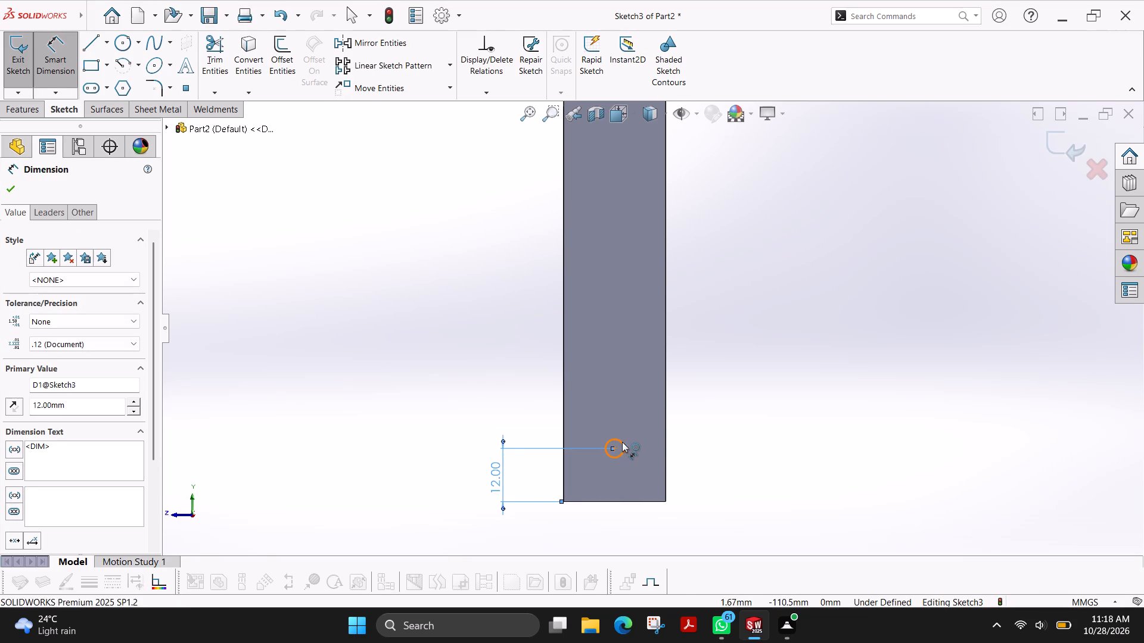
click(707, 384)
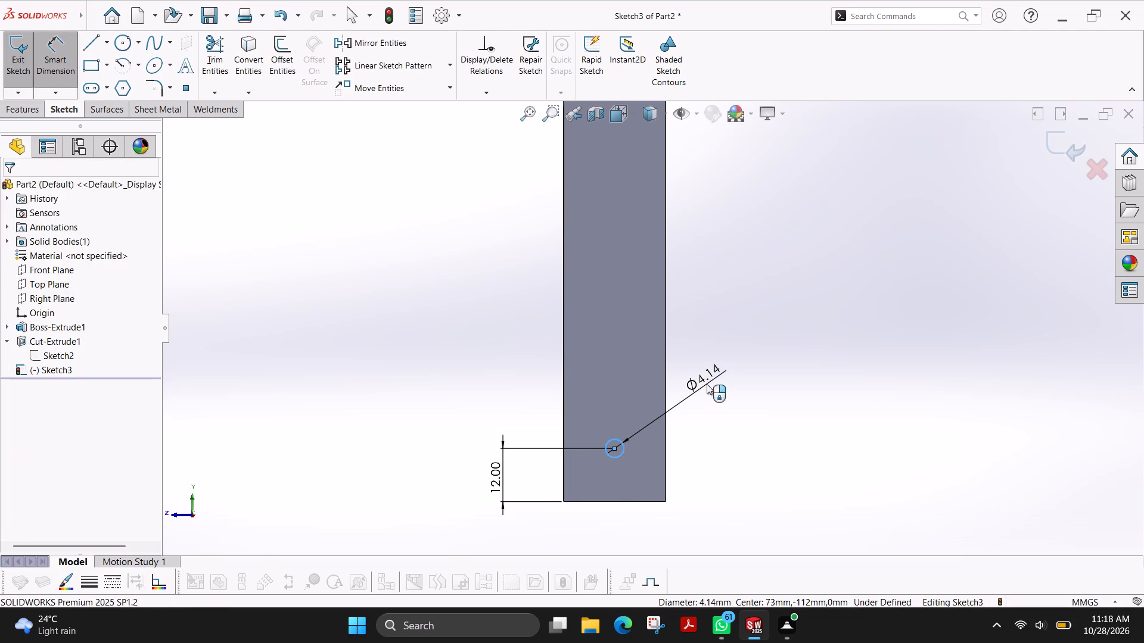
key(6)
key(Return)
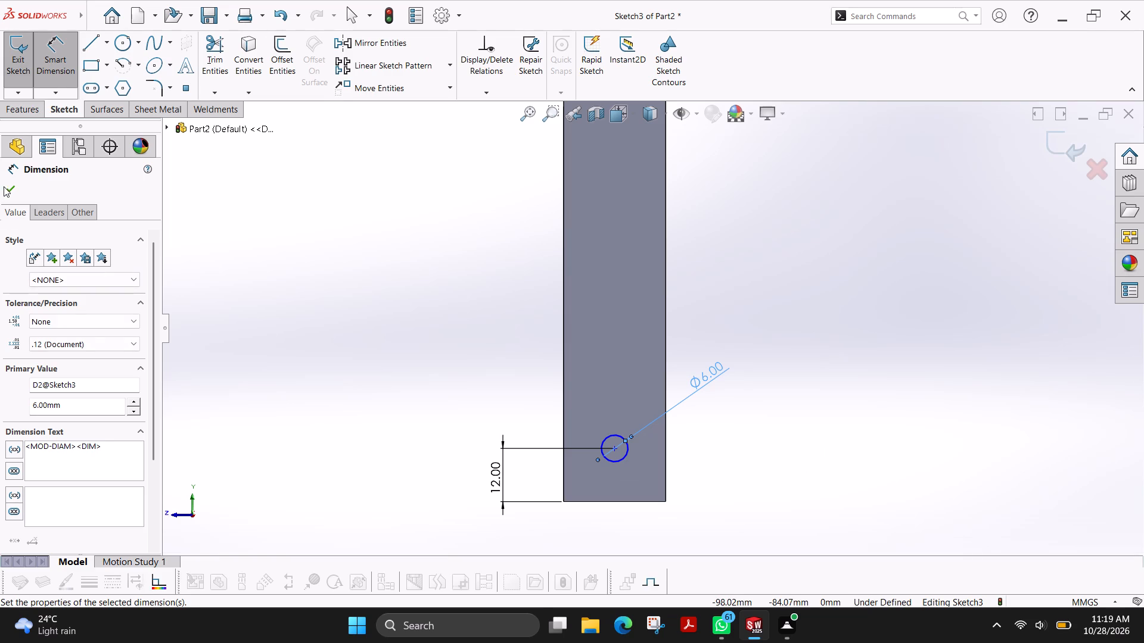
click(7, 186)
Cut the circle through the leg with a blind Extruded Cut 63 mm deep.
click(24, 104)
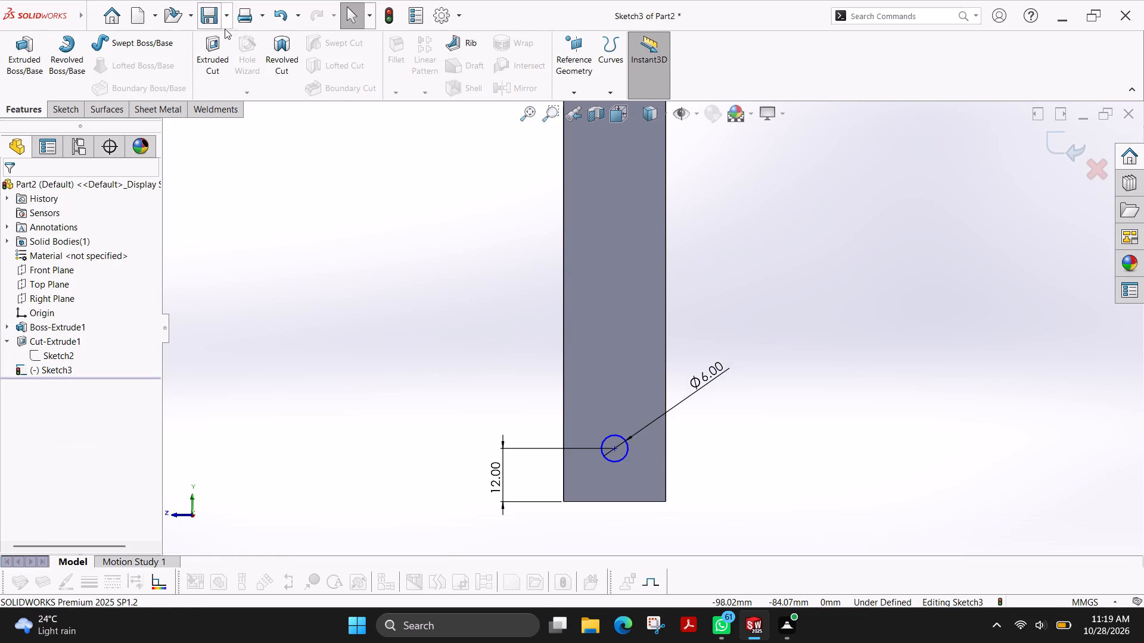
click(210, 50)
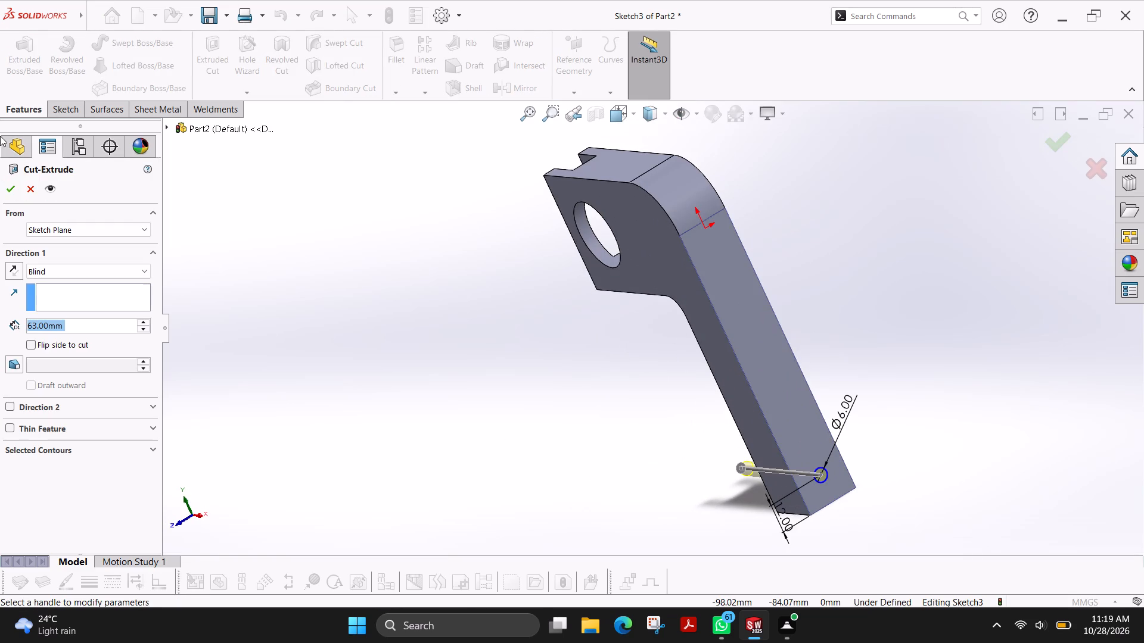
click(10, 188)
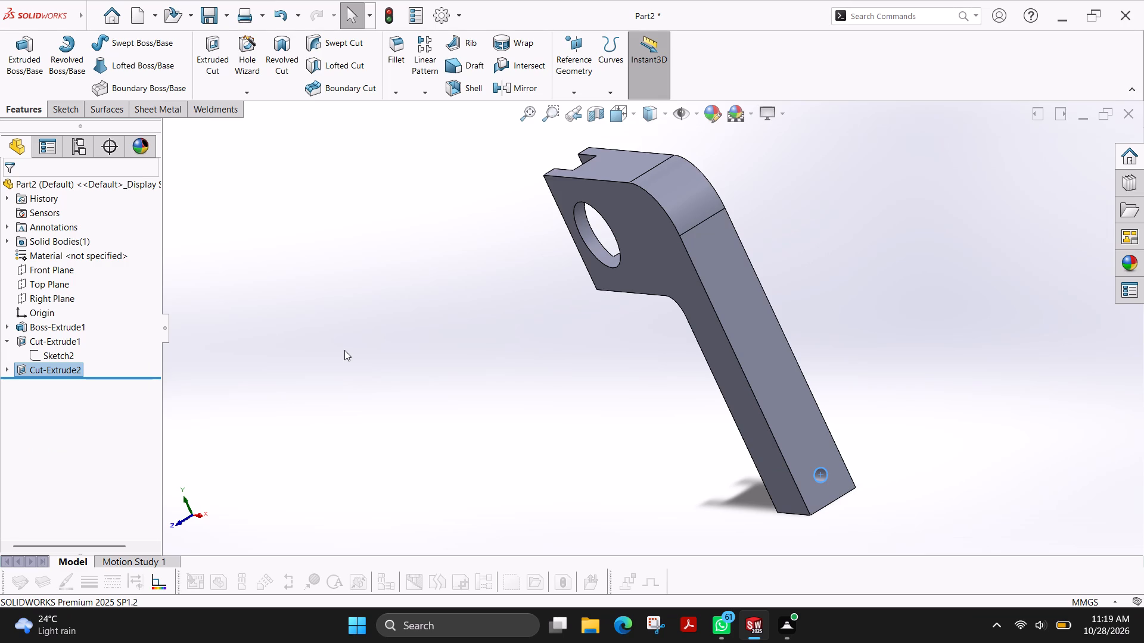
Show the finished bracket in the isometric view.
middle_drag(430, 278, 472, 289)
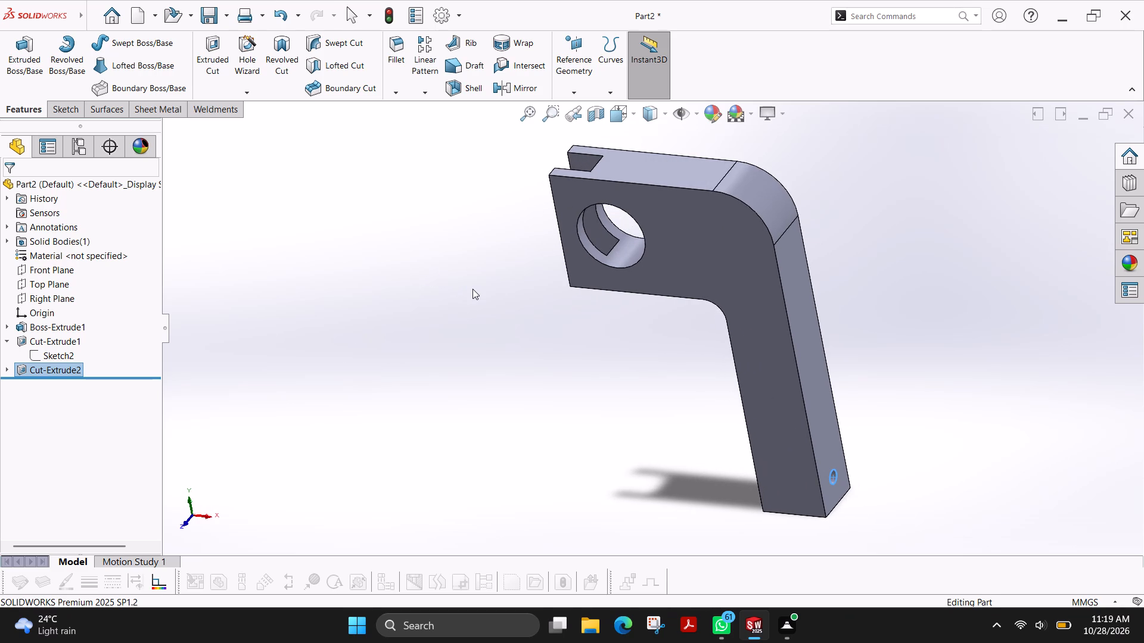
middle_drag(472, 289, 451, 283)
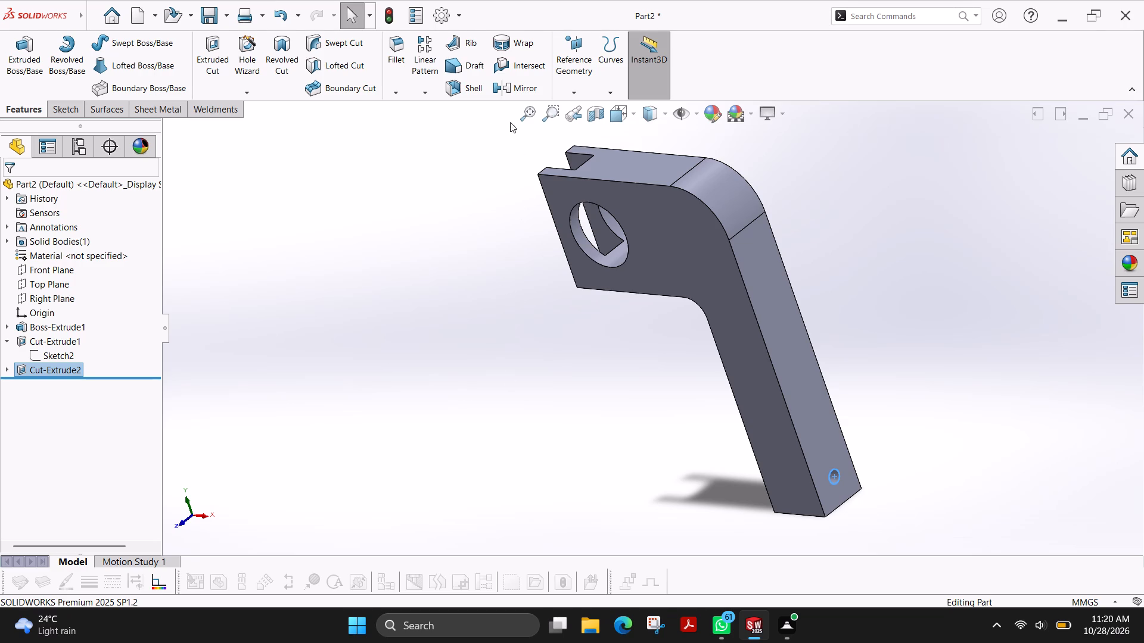
click(636, 117)
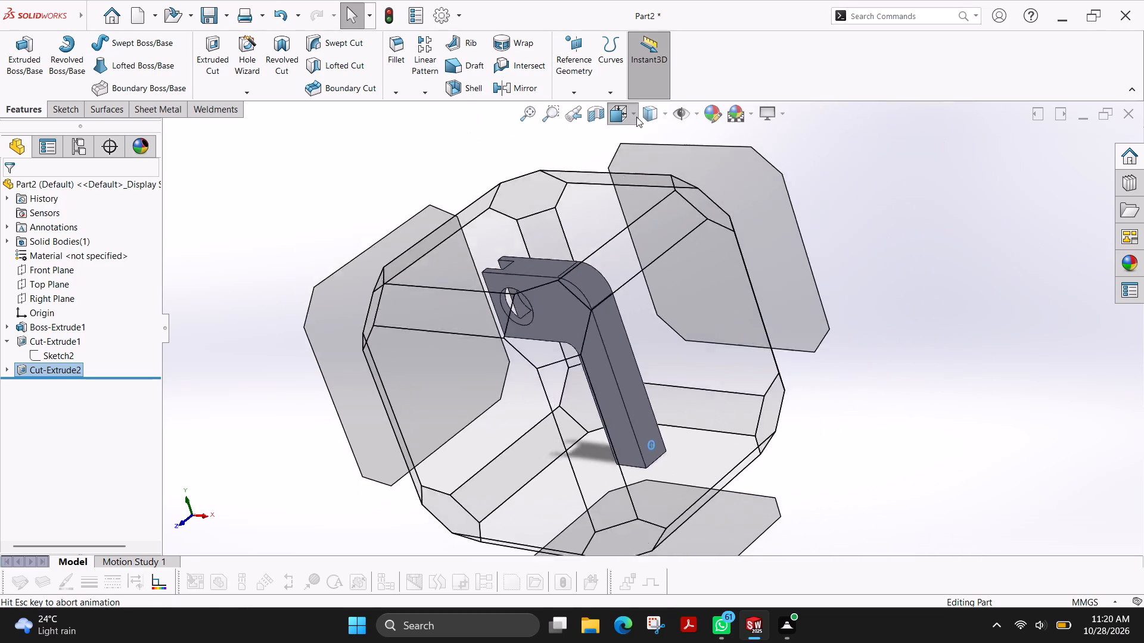
click(492, 353)
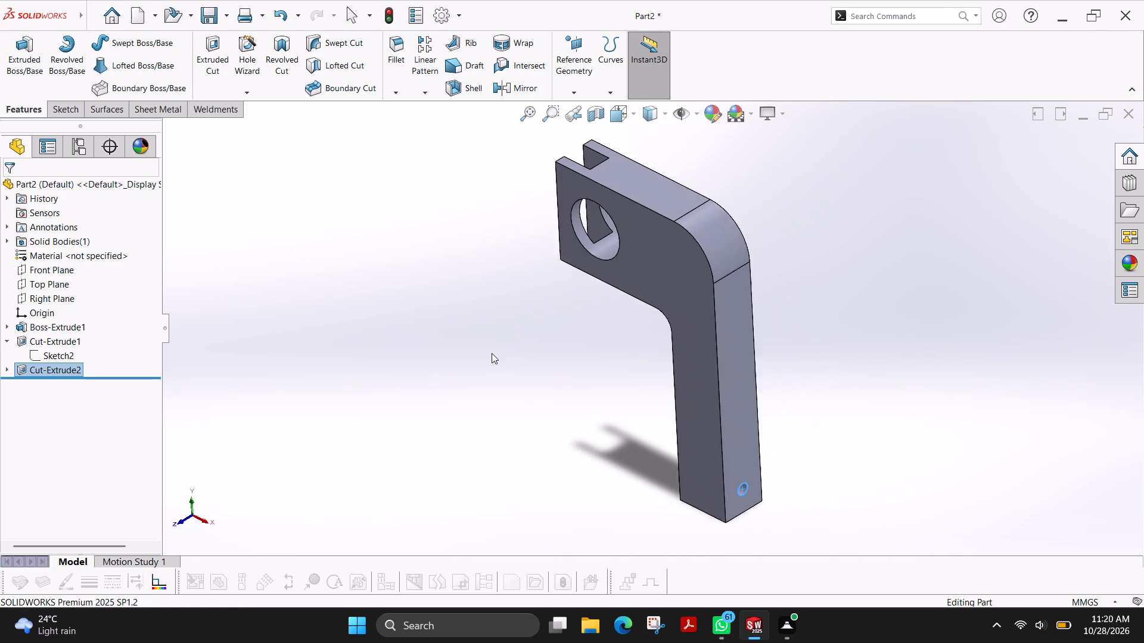
Save the part as fujiPart102 in the Desktop folder fuji drawing file > solidworks.
key(ctrl+s)
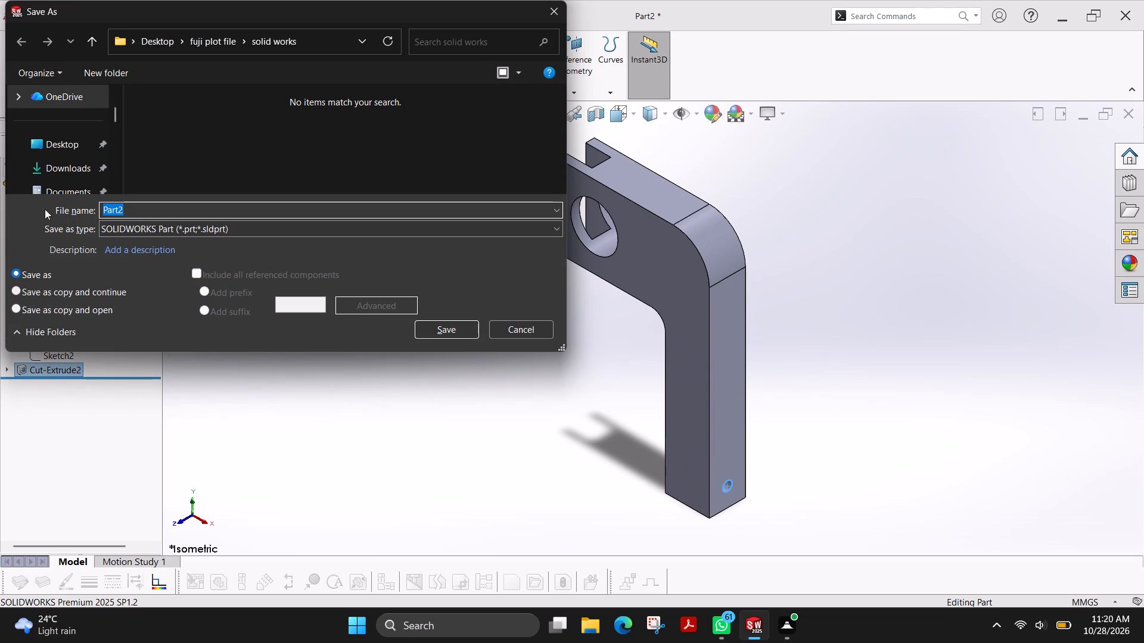
click(160, 31)
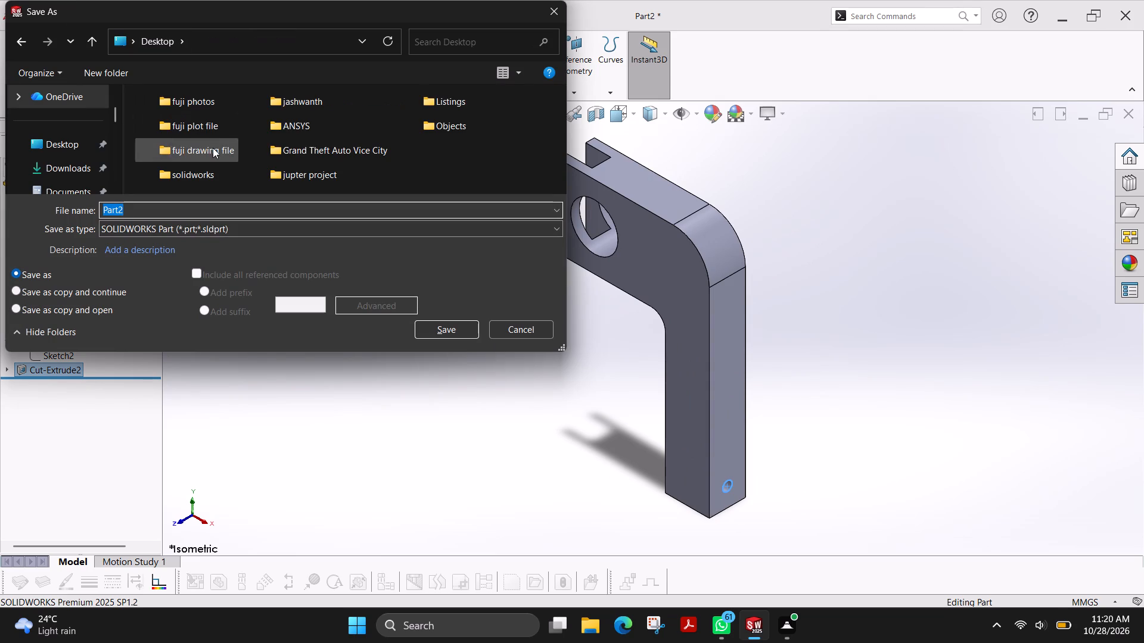
double_click(213, 148)
double_click(186, 120)
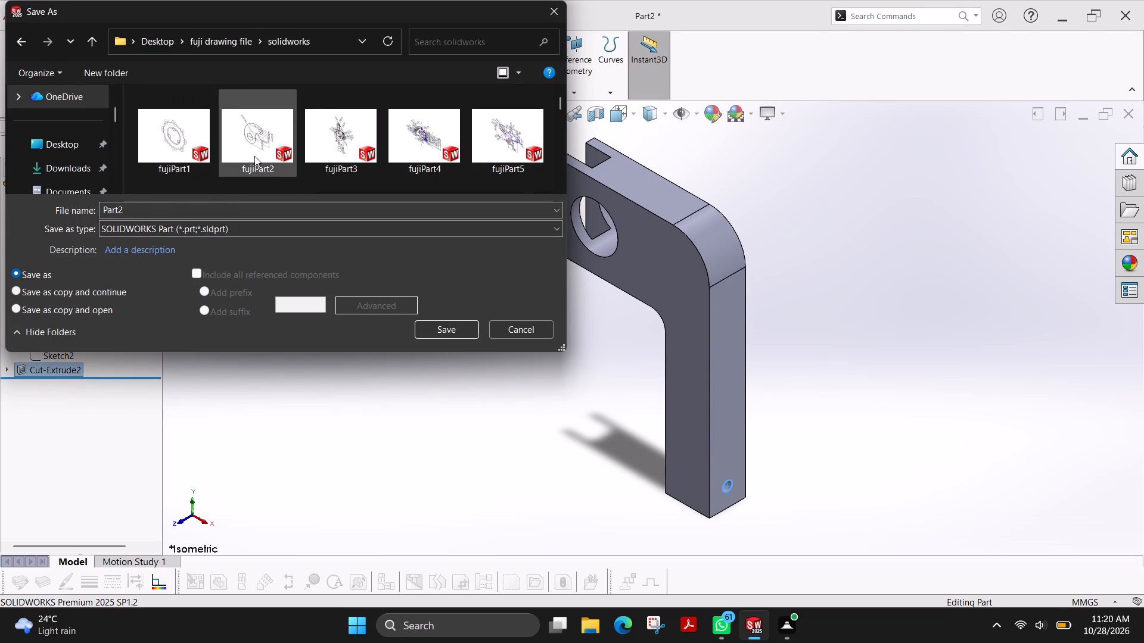
scroll(257, 156, down, 20)
scroll(257, 156, down, 15)
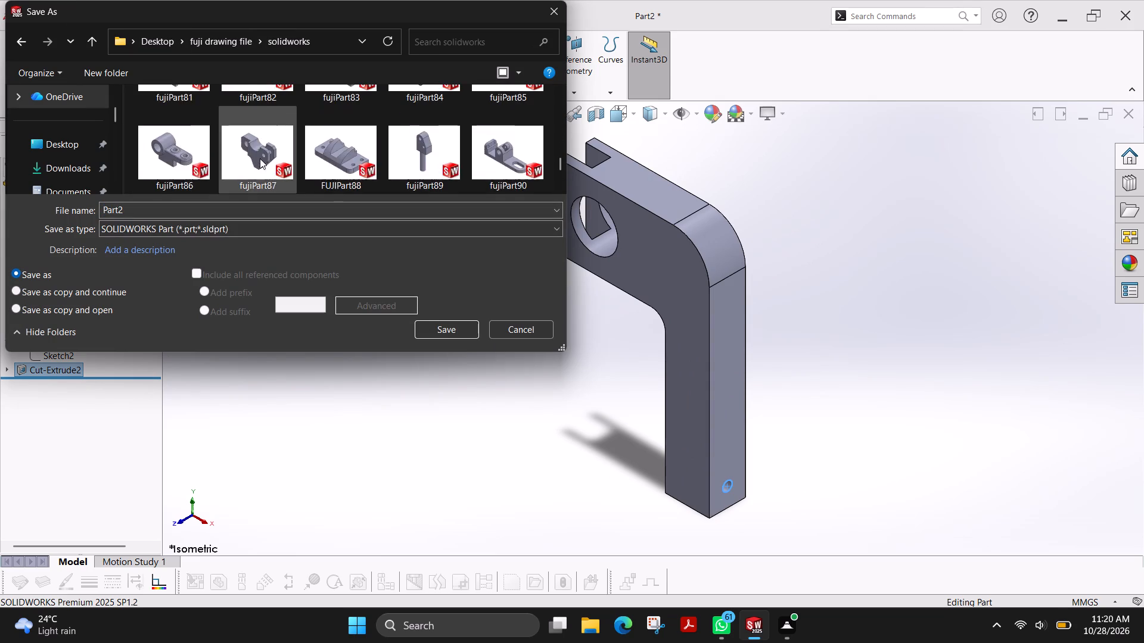
scroll(260, 158, down, 9)
click(185, 206)
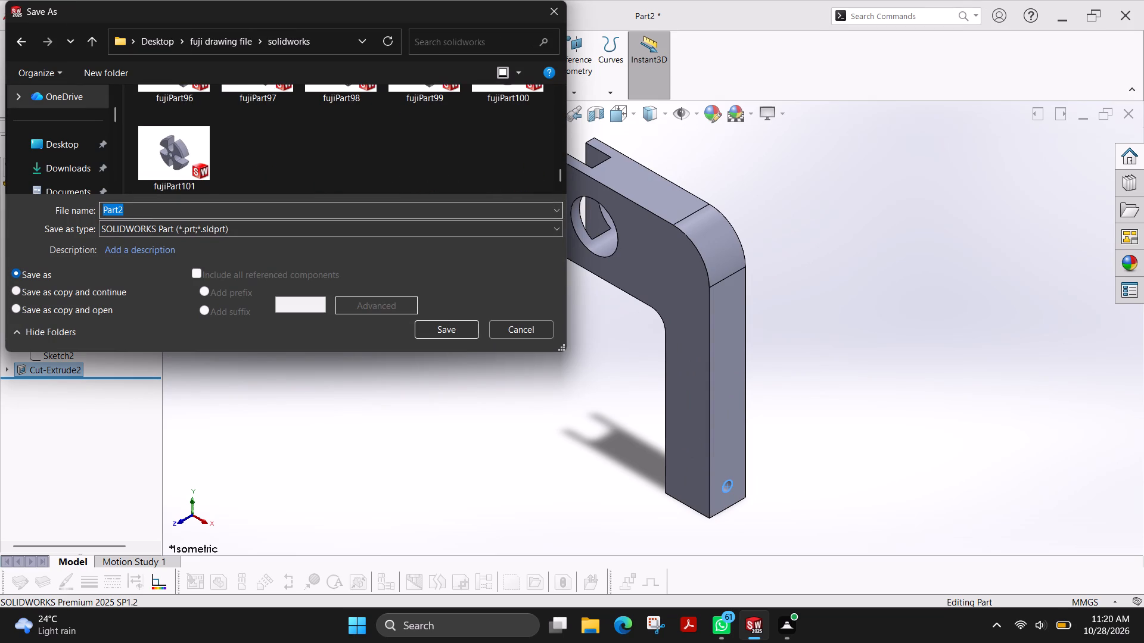
key(Right)
key(BackSpace)
text(102)
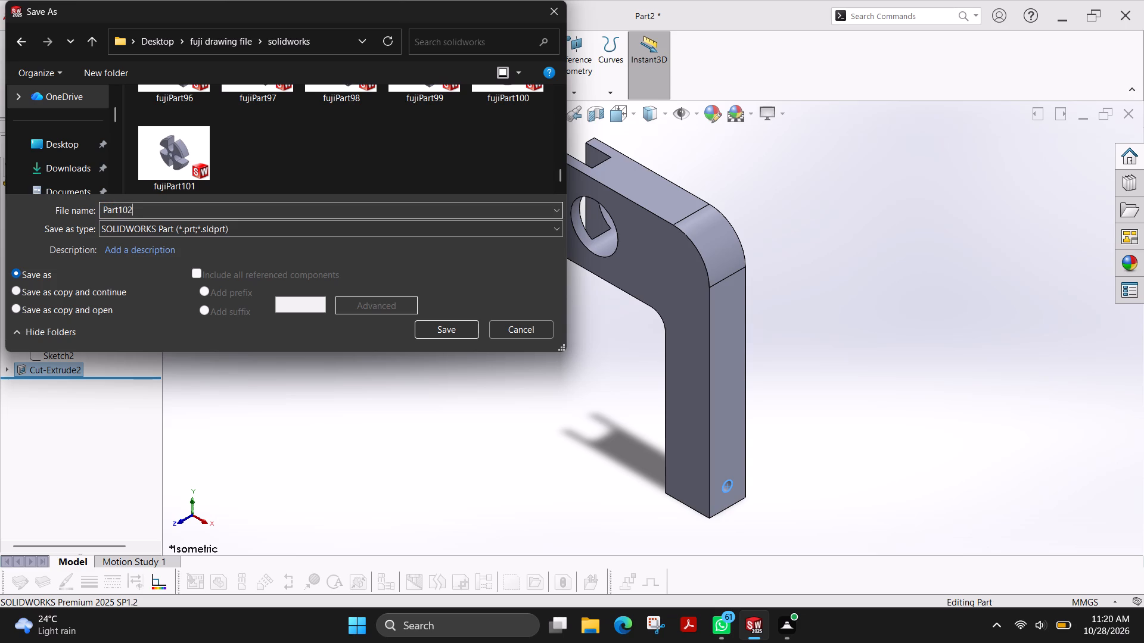
key(Left)
key(Left)
key(Left)
key(Left)
key(Left)
key(Left)
key(Left)
key(Left)
key(Left)
key(Left)
key(Left)
key(Left)
key(Left)
key(Left)
key(Left)
key(Left)
key(f)
text(uji)
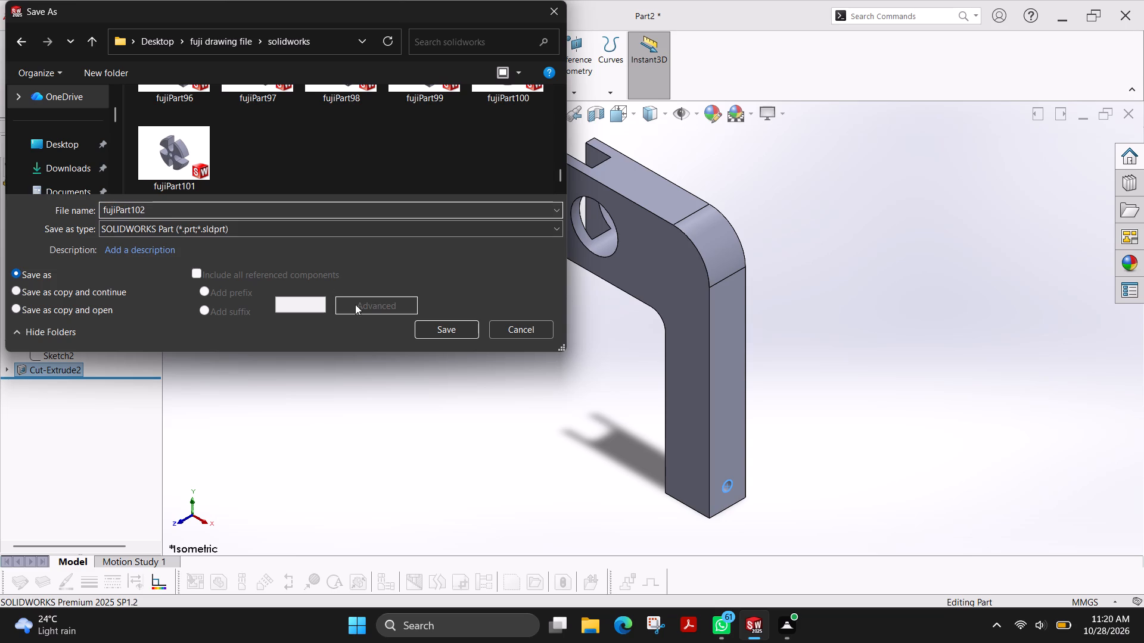
click(453, 324)
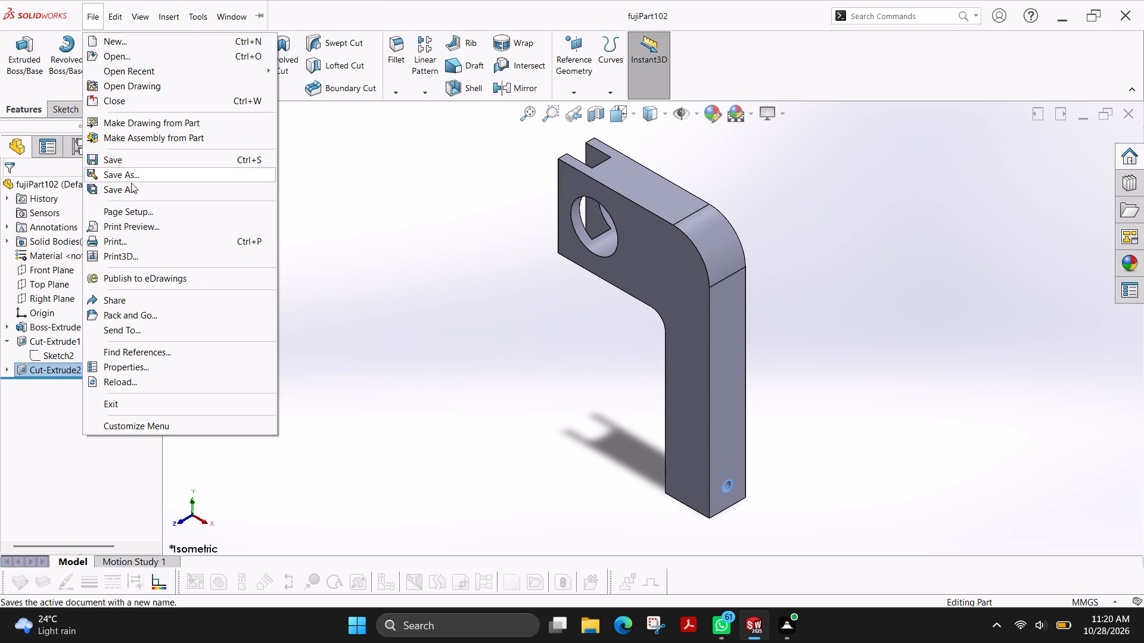
Save a PDF copy of fujiPart102 in the Desktop folder fuji plot file > solid works and clear the selection.
click(146, 176)
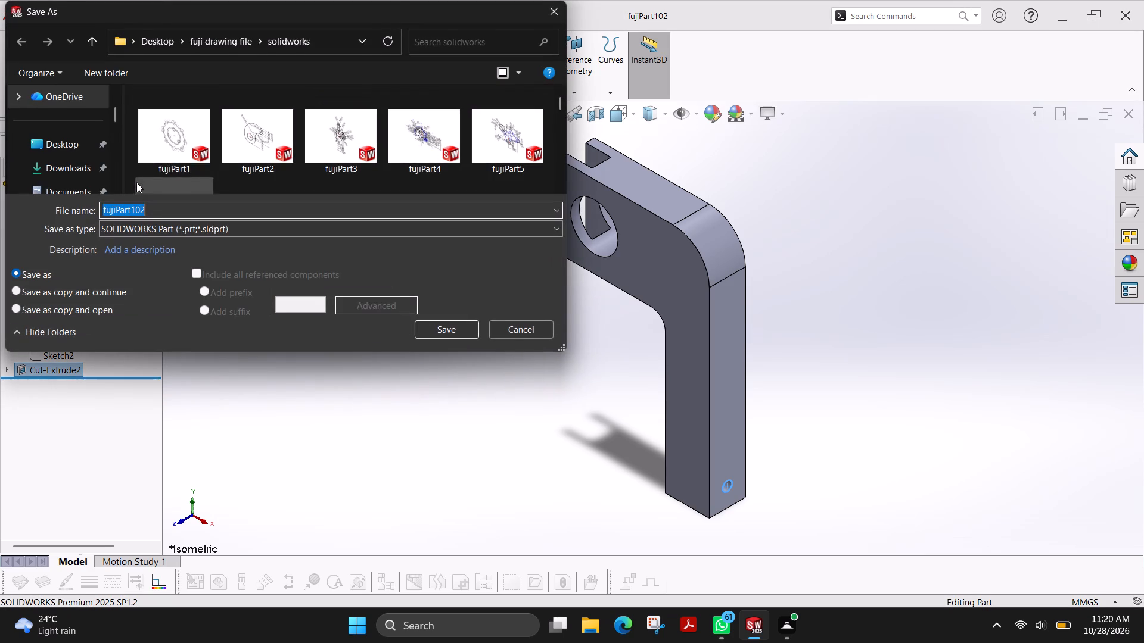
click(160, 39)
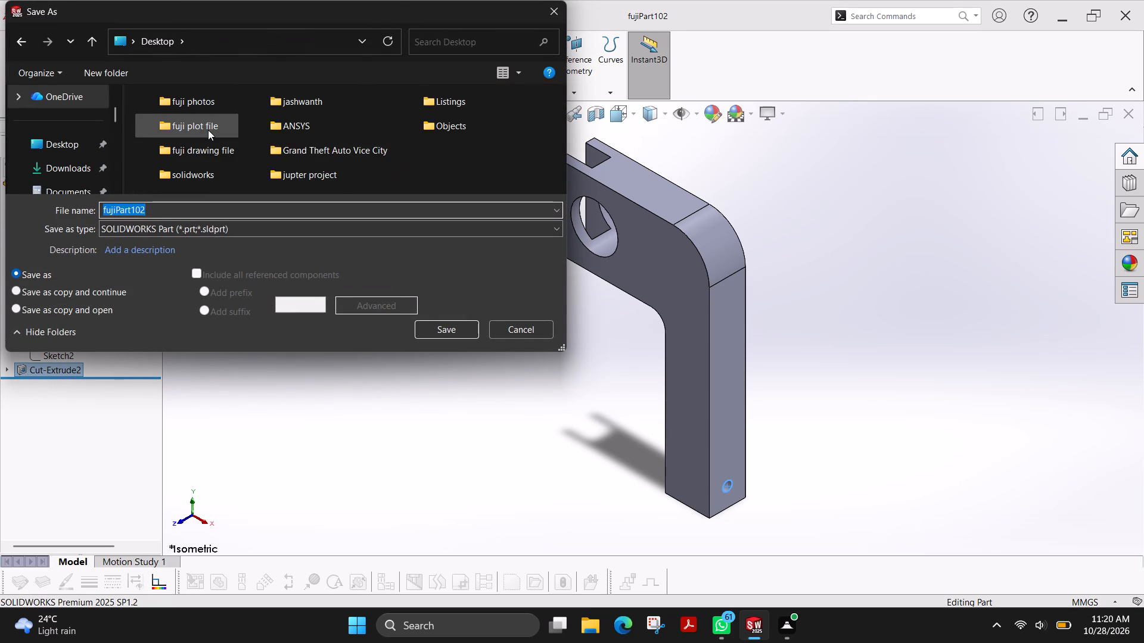
double_click(208, 130)
double_click(208, 113)
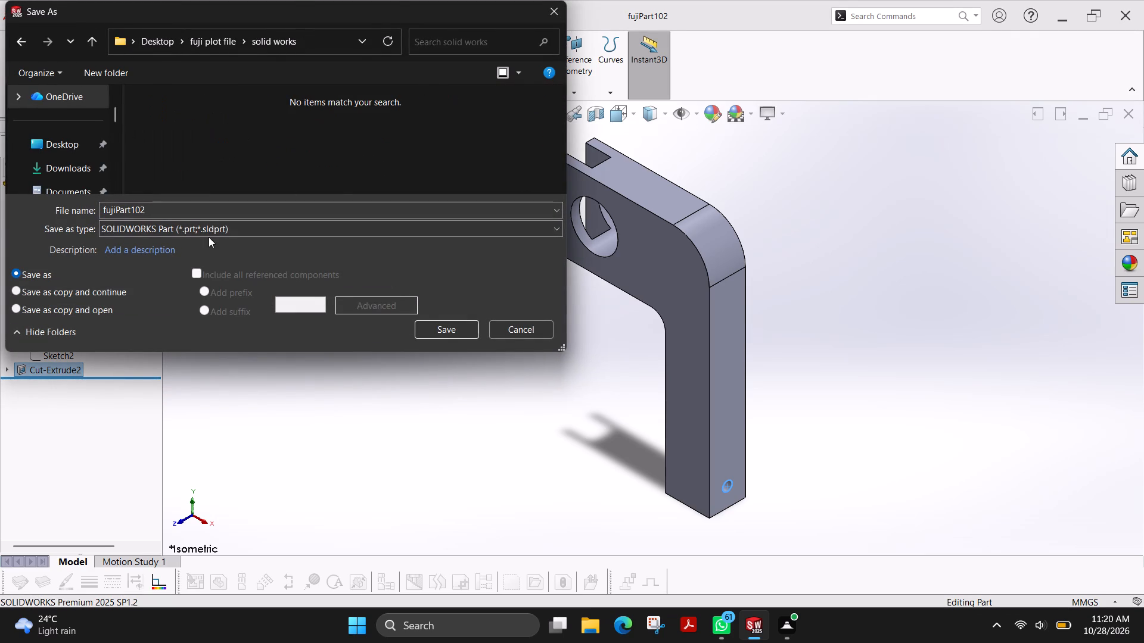
click(216, 233)
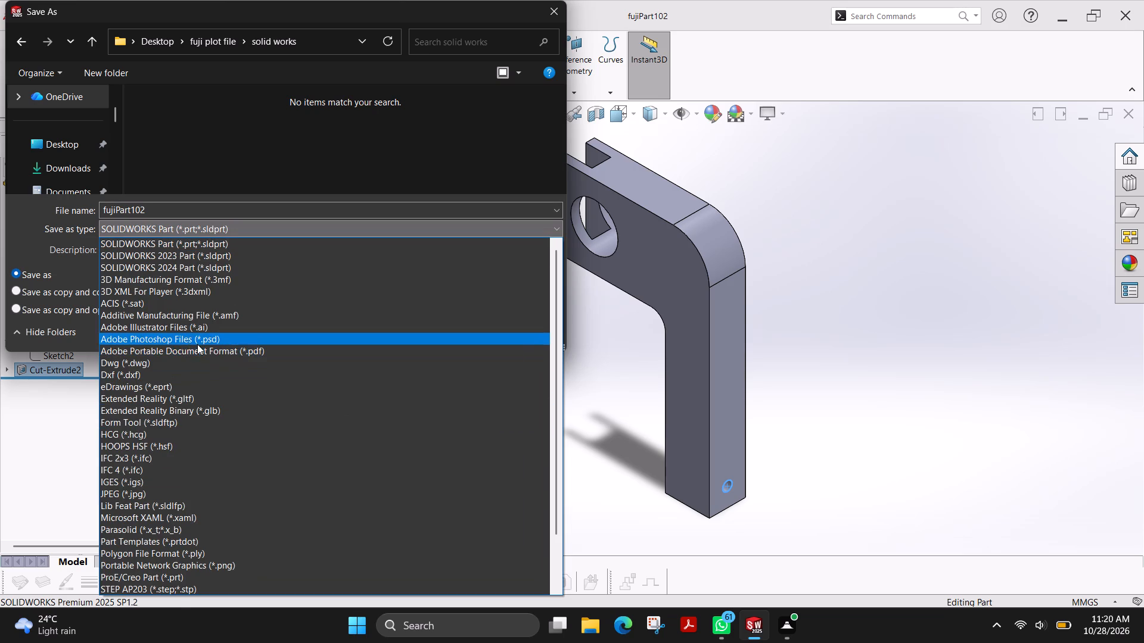
click(201, 352)
click(442, 357)
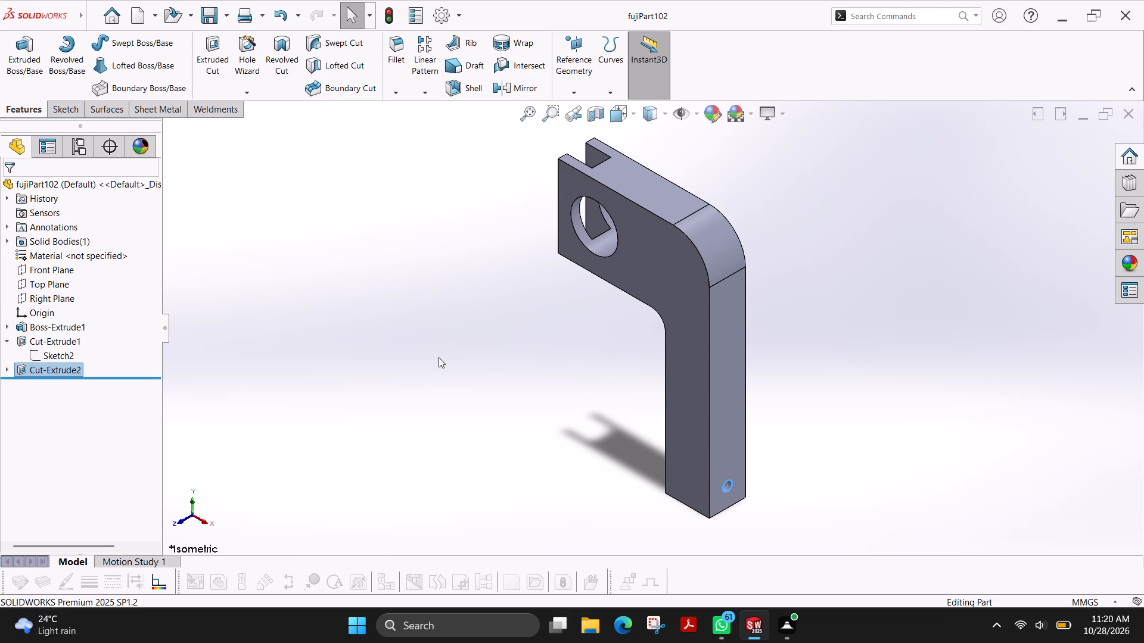
key(Escape)
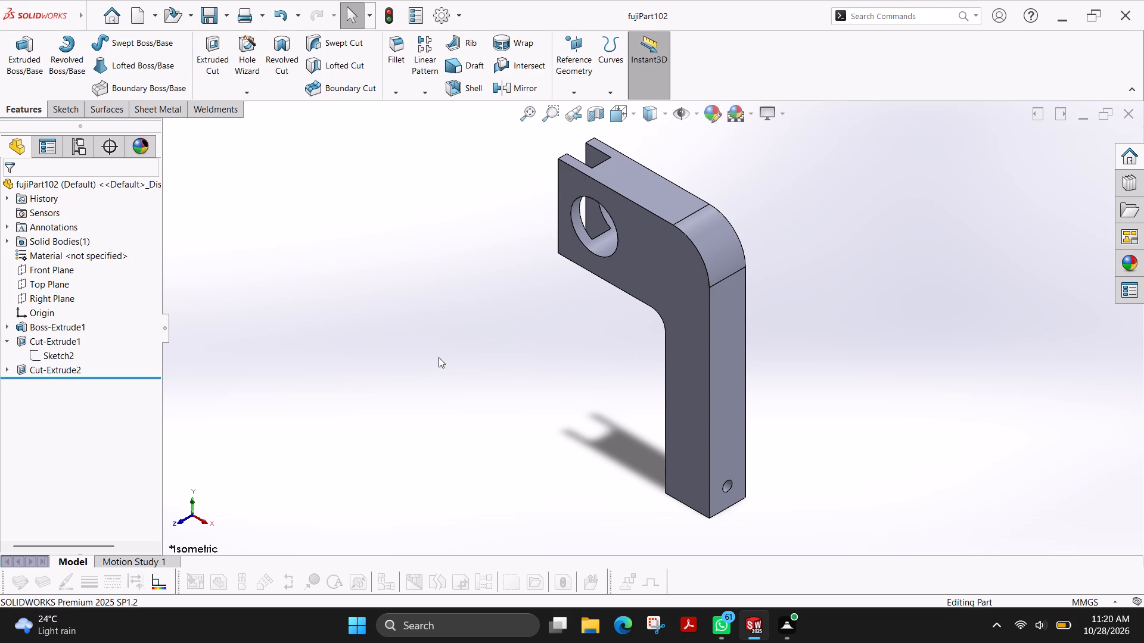